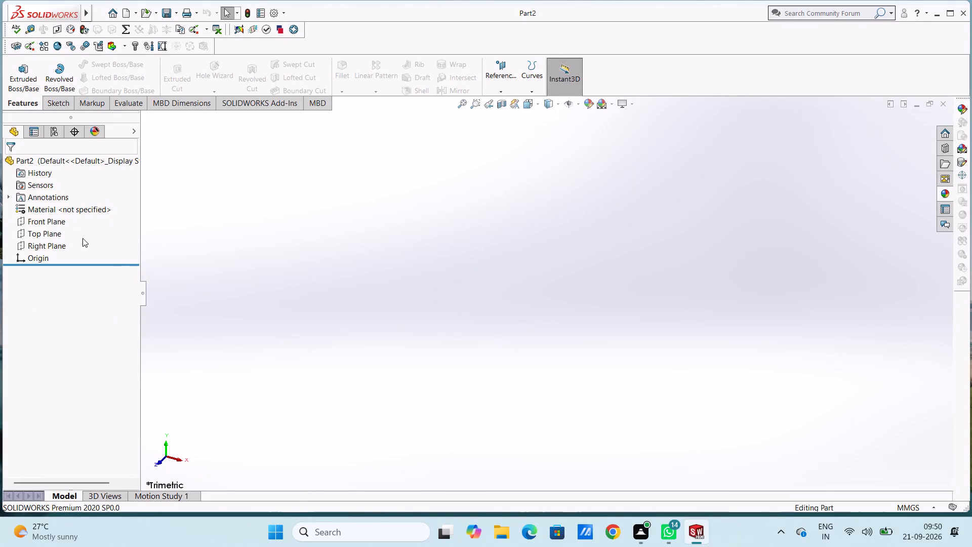
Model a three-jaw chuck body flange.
Start a sketch on the Top Plane and draw a circle of radius 40 mm centred on the origin.
{"action": "left_click", "coordinate": [52, 233]}
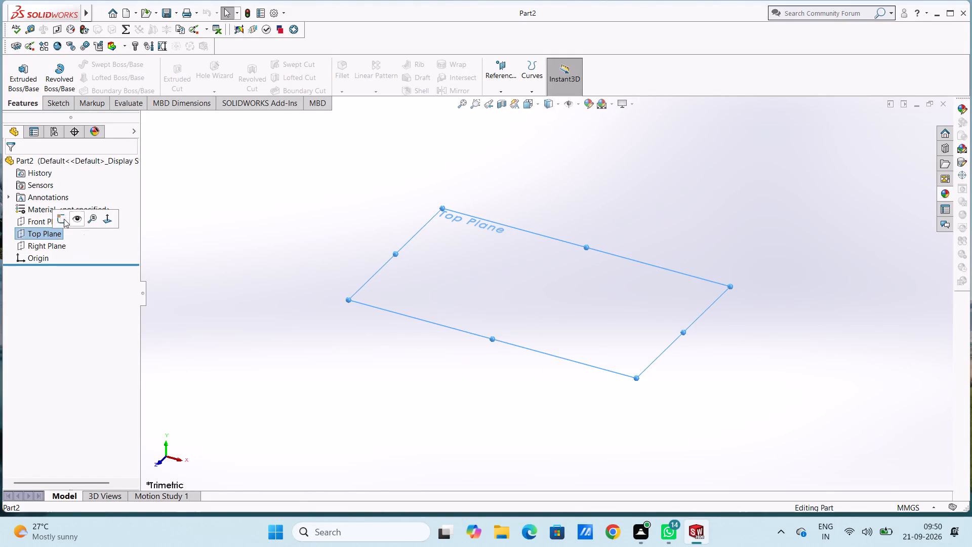
{"action": "left_click", "coordinate": [59, 216]}
{"action": "left_click", "coordinate": [268, 243]}
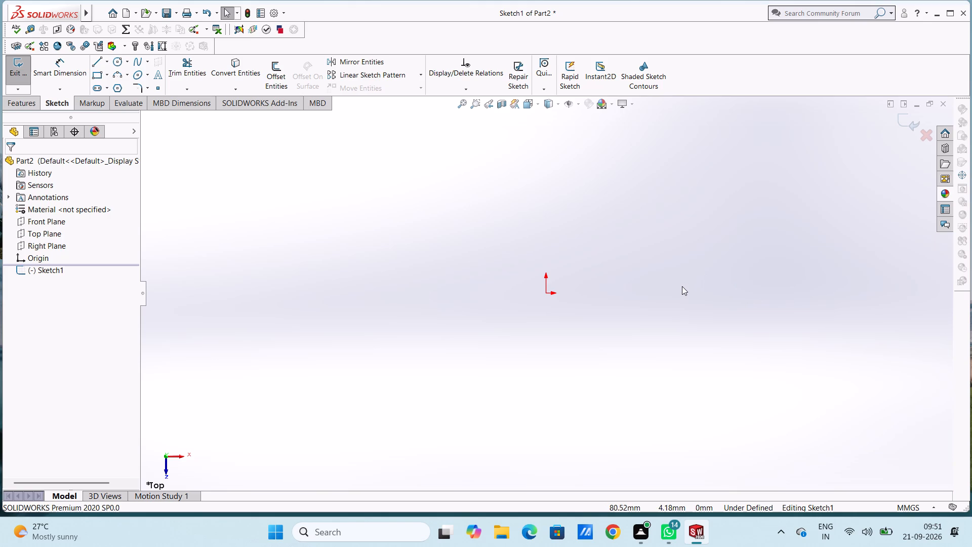
{"action": "left_click", "coordinate": [116, 67]}
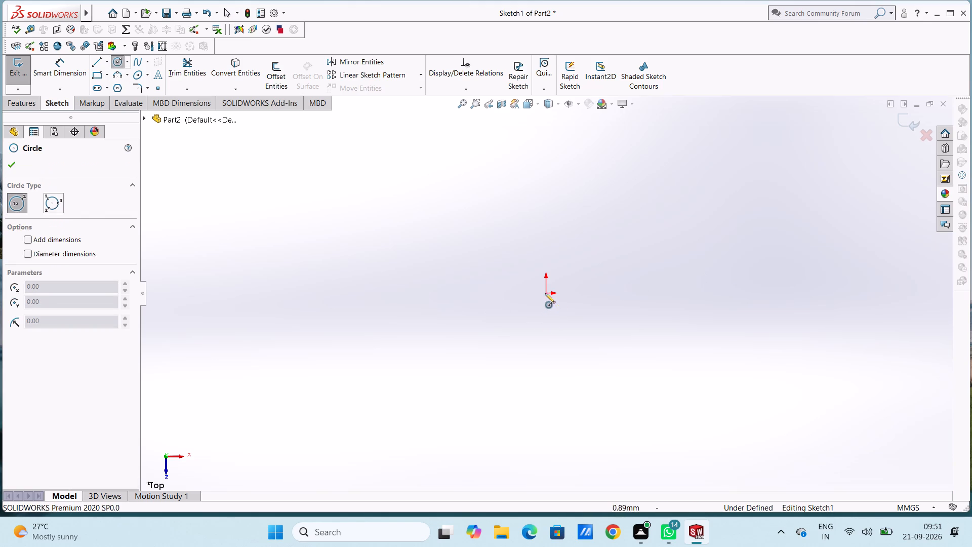
{"action": "left_click", "coordinate": [545, 293]}
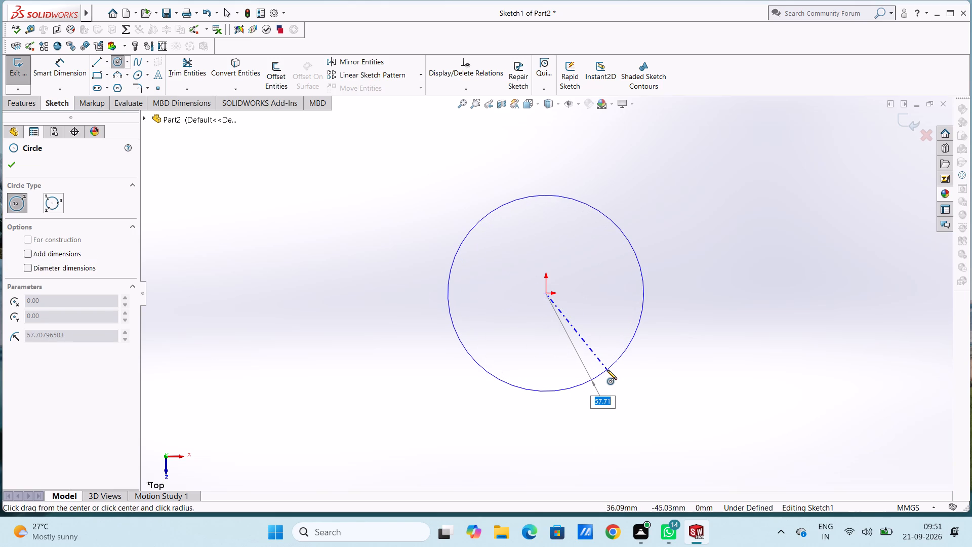
{"action": "type", "text": "40"}
{"action": "key", "text": "Return"}
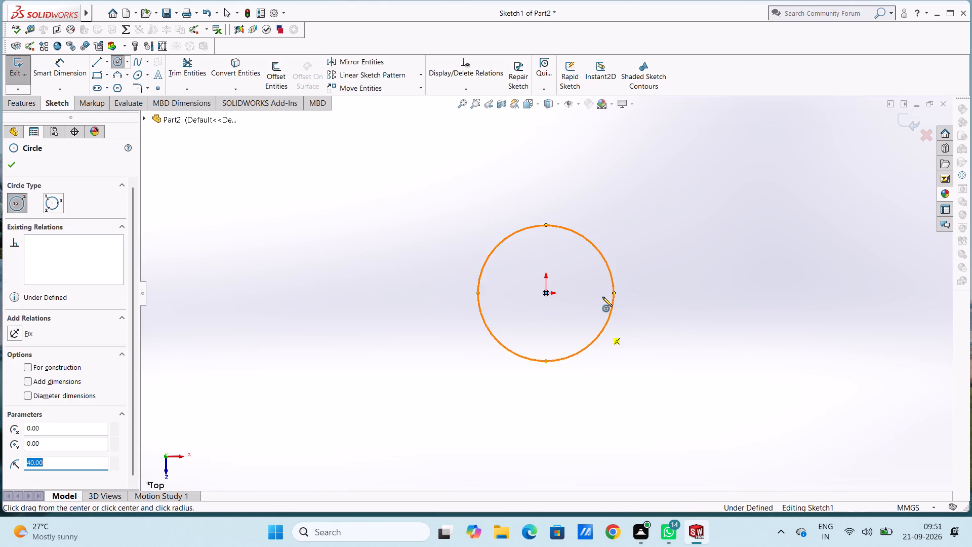
Add an 80 mm diameter dimension to the circle.
{"action": "scroll", "coordinate": [593, 297], "scroll_direction": "down", "scroll_amount": 1}
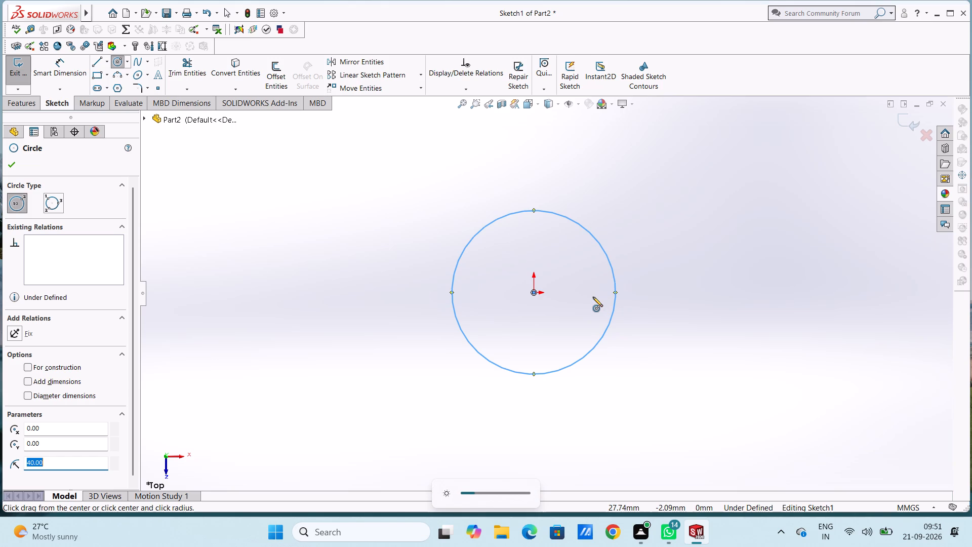
{"action": "left_click", "coordinate": [59, 69]}
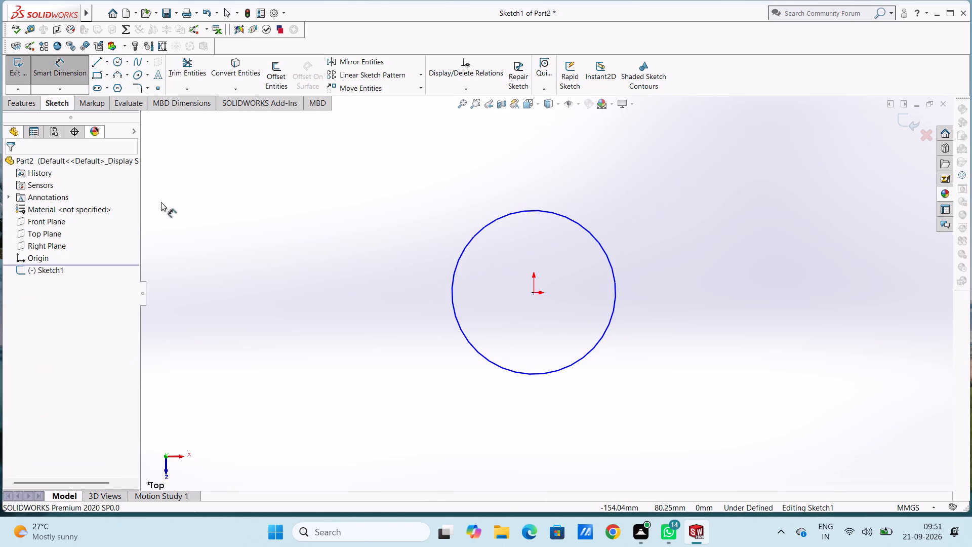
{"action": "left_click", "coordinate": [454, 313]}
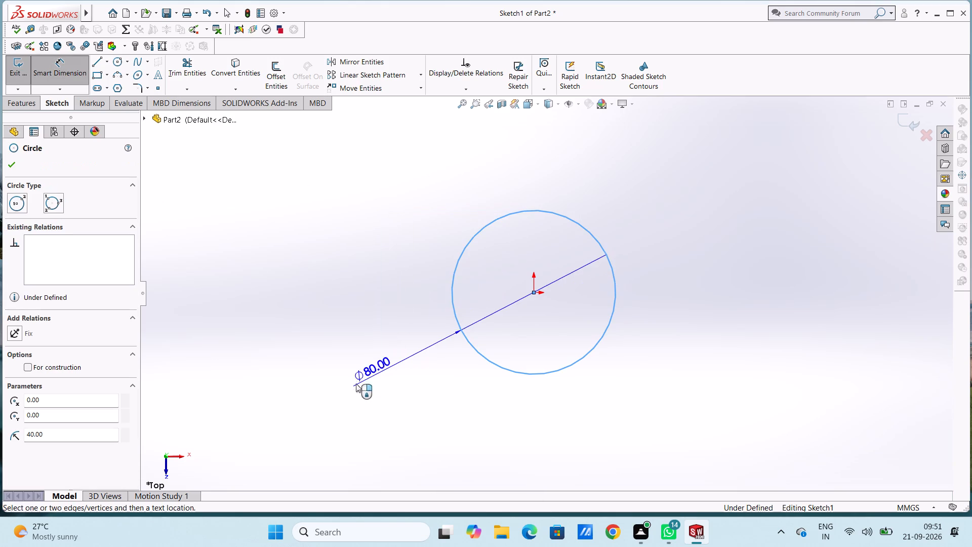
{"action": "left_click", "coordinate": [290, 419]}
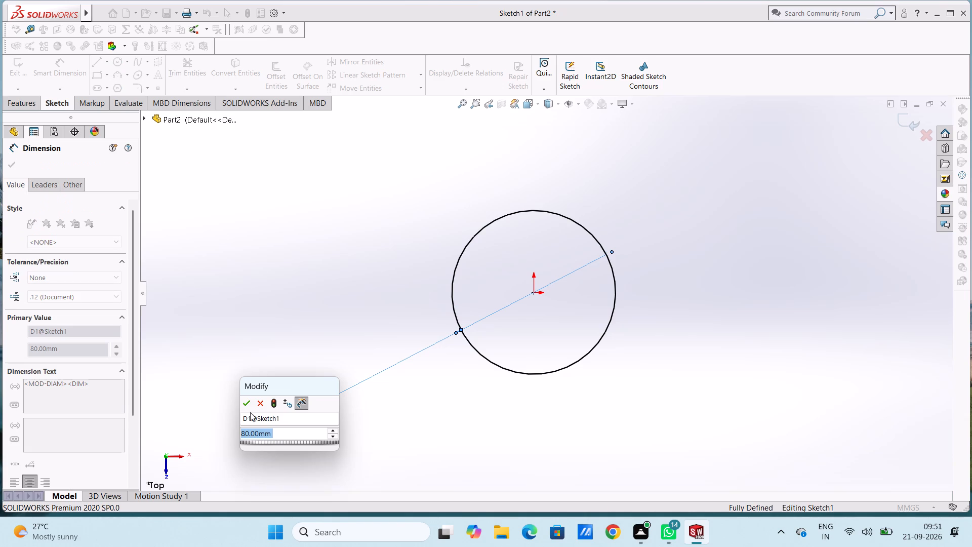
{"action": "left_click", "coordinate": [243, 394]}
{"action": "left_click", "coordinate": [243, 401]}
{"action": "left_click", "coordinate": [242, 333]}
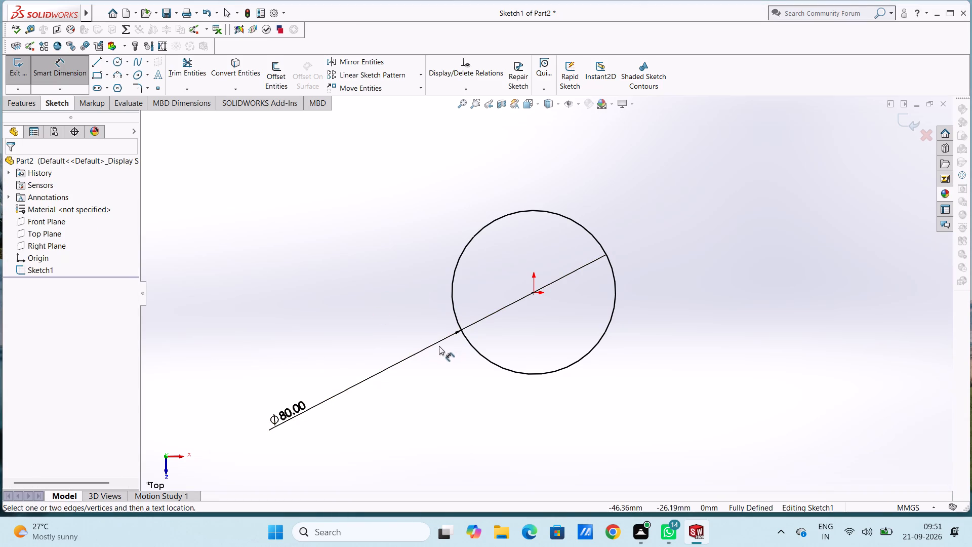
{"action": "left_click", "coordinate": [74, 75]}
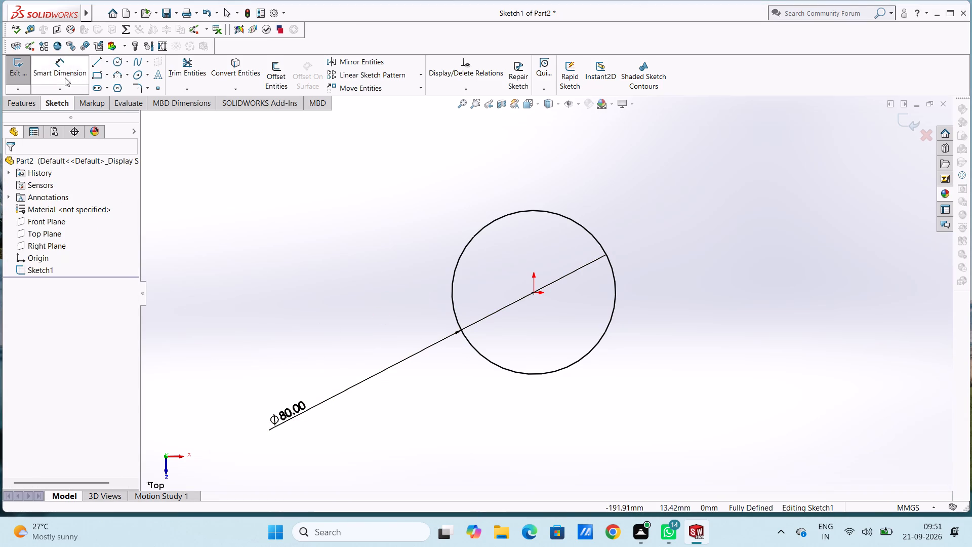
Extrude the circle as a blind boss 8 mm deep from the sketch plane.
{"action": "left_click", "coordinate": [20, 101]}
{"action": "left_click", "coordinate": [19, 72]}
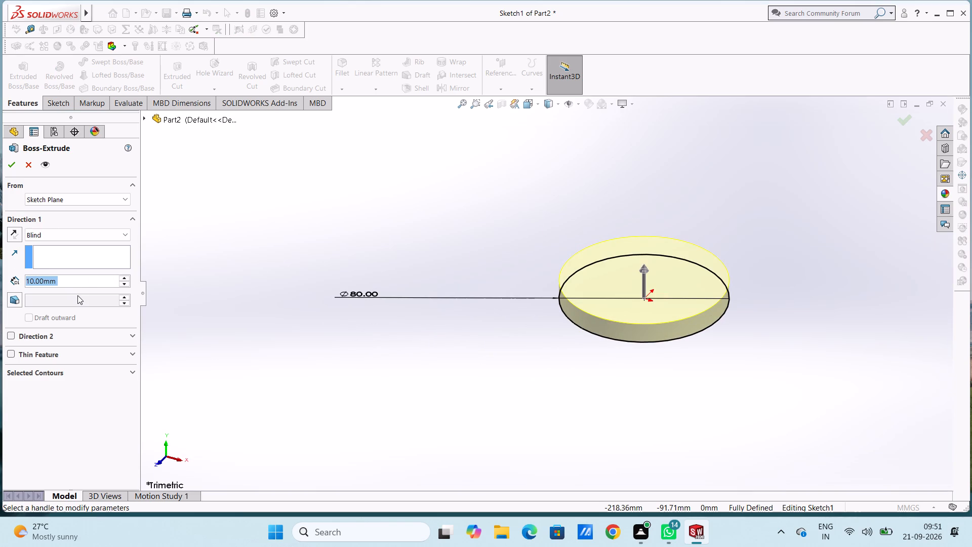
{"action": "key", "text": "8"}
{"action": "key", "text": "Return"}
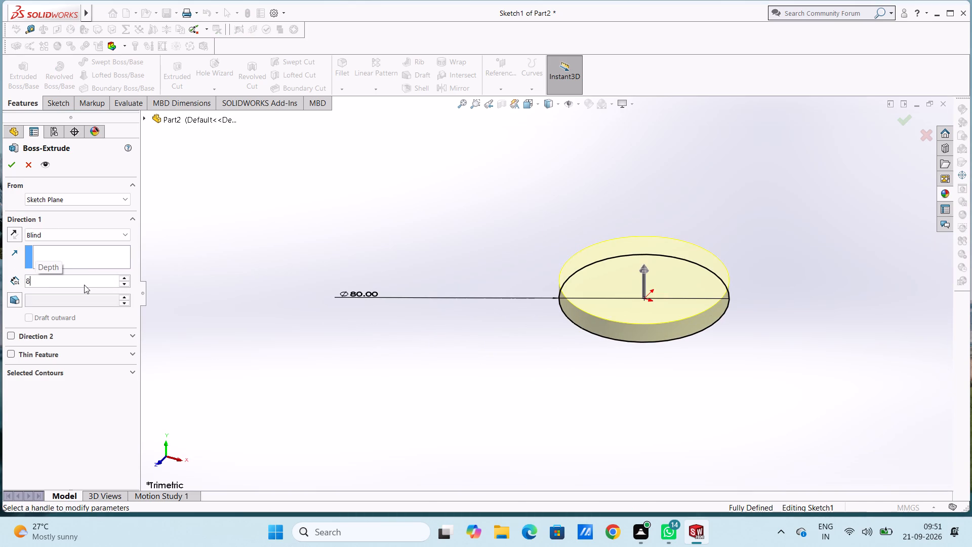
{"action": "left_click", "coordinate": [6, 165]}
{"action": "left_click", "coordinate": [372, 251]}
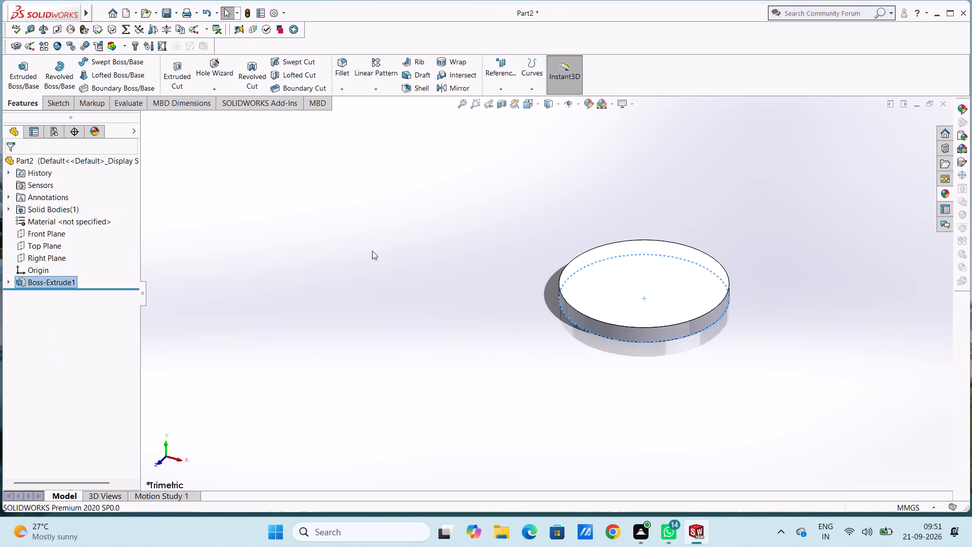
Start a sketch on the disc's top face and draw a circle of radius 31 mm centred on the origin.
{"action": "middle_click_drag", "start_coordinate": [378, 247], "coordinate": [292, 359]}
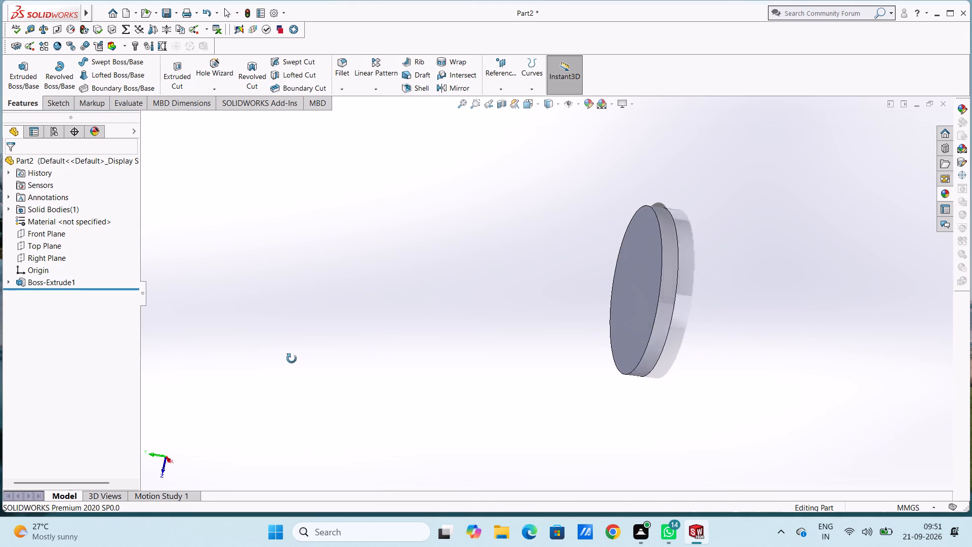
{"action": "middle_click_drag", "start_coordinate": [292, 359], "coordinate": [370, 295]}
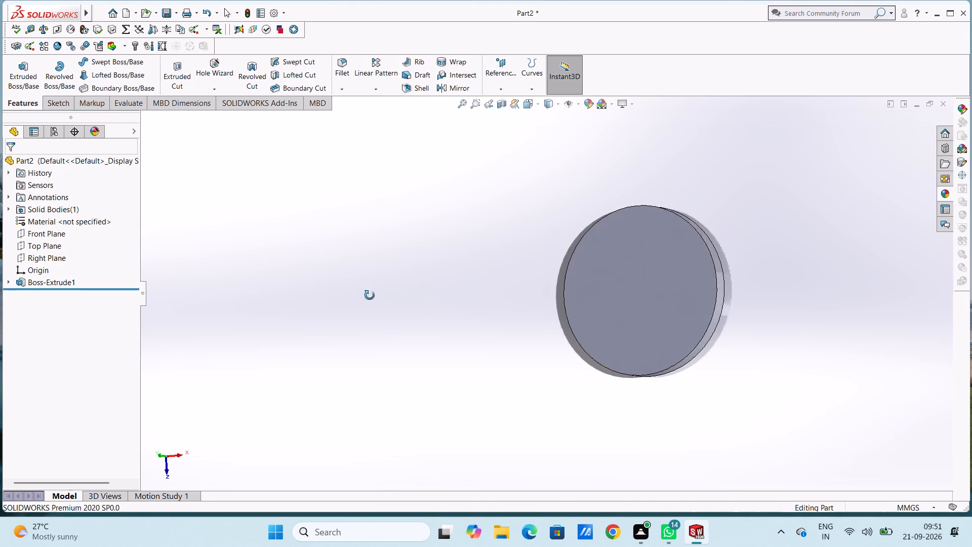
{"action": "middle_click_drag", "start_coordinate": [370, 295], "coordinate": [450, 325]}
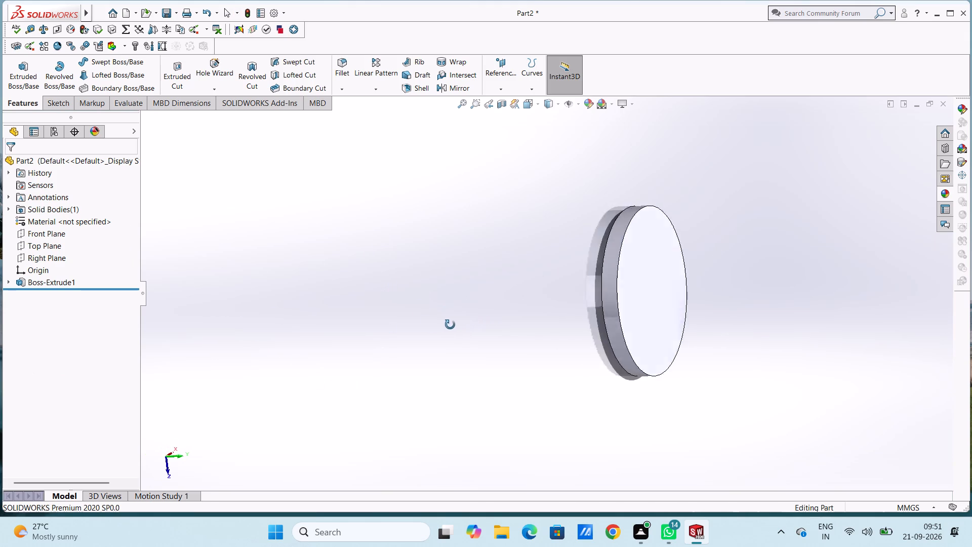
{"action": "middle_click_drag", "start_coordinate": [450, 325], "coordinate": [416, 329]}
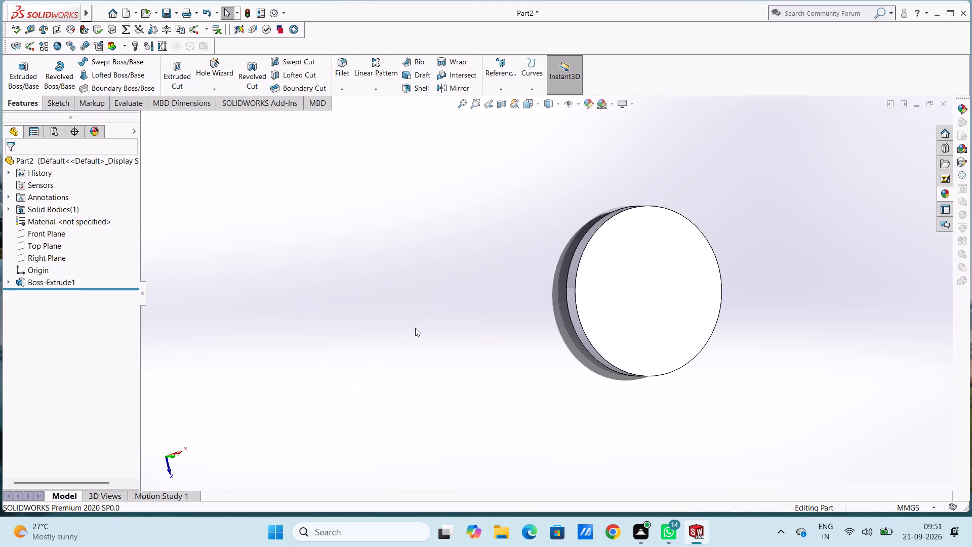
{"action": "key", "text": "ctrl+5"}
{"action": "scroll", "coordinate": [377, 342], "scroll_direction": "up", "scroll_amount": 2}
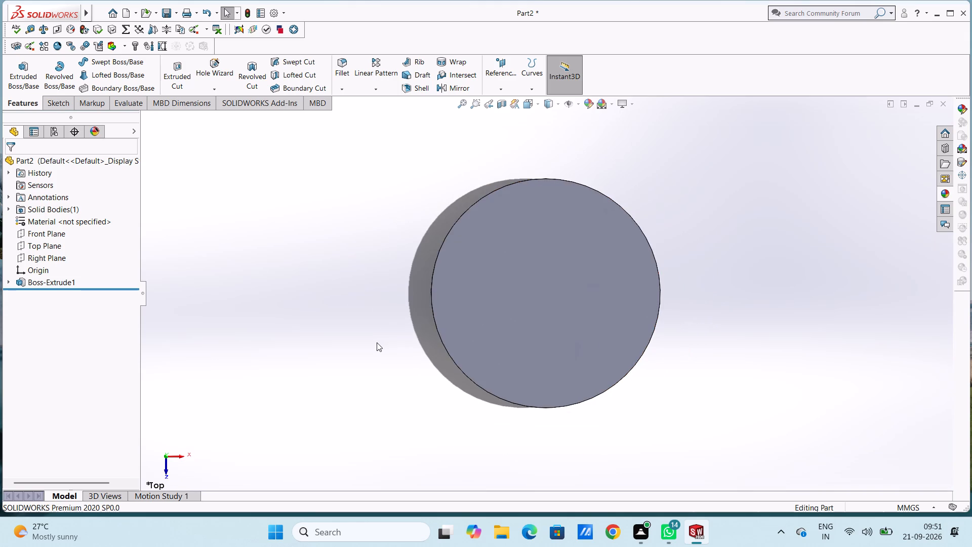
{"action": "left_click", "coordinate": [556, 300]}
{"action": "left_click", "coordinate": [599, 276]}
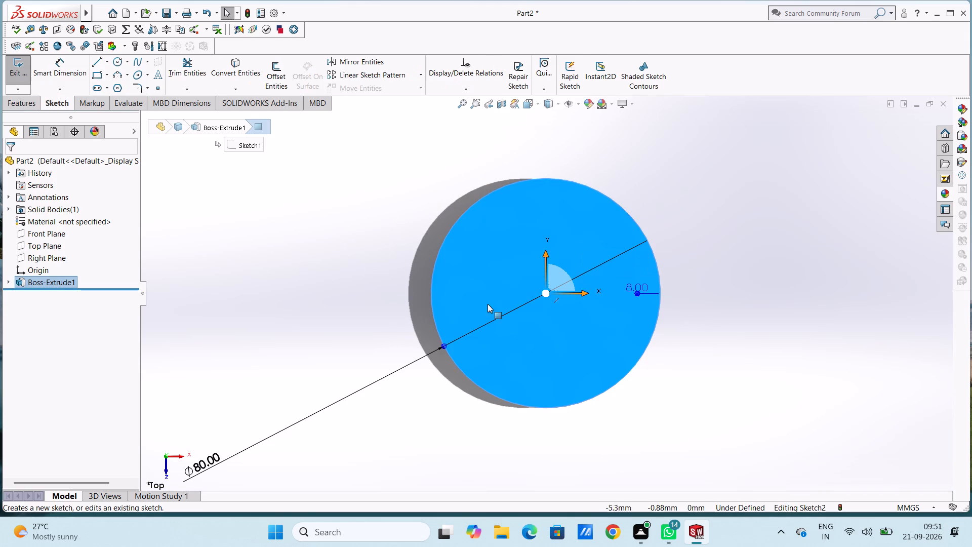
{"action": "left_click", "coordinate": [349, 277]}
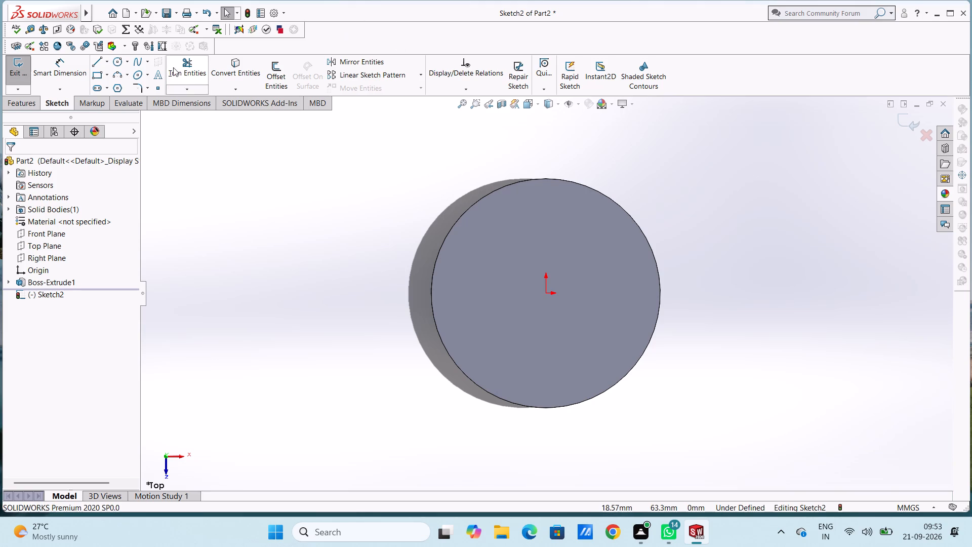
{"action": "left_click", "coordinate": [117, 63]}
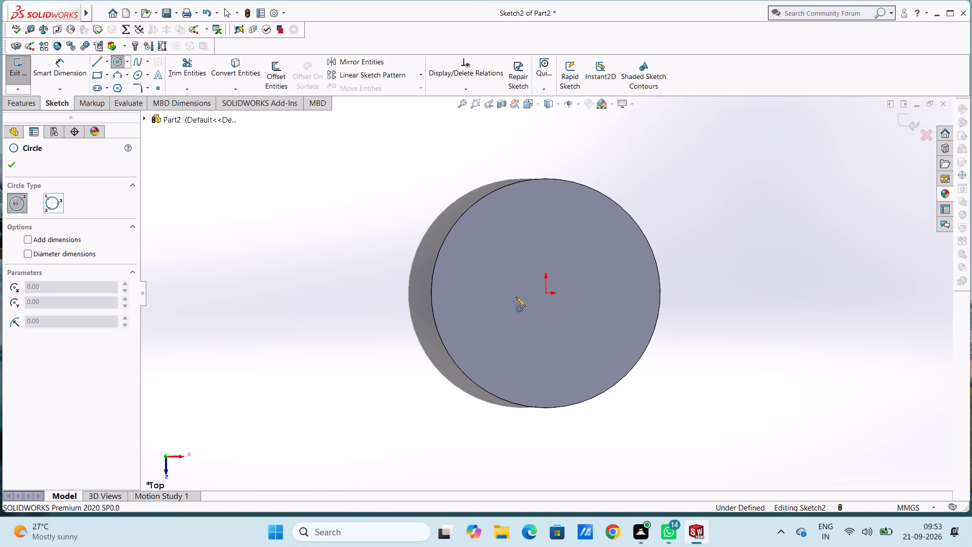
{"action": "left_click", "coordinate": [547, 293]}
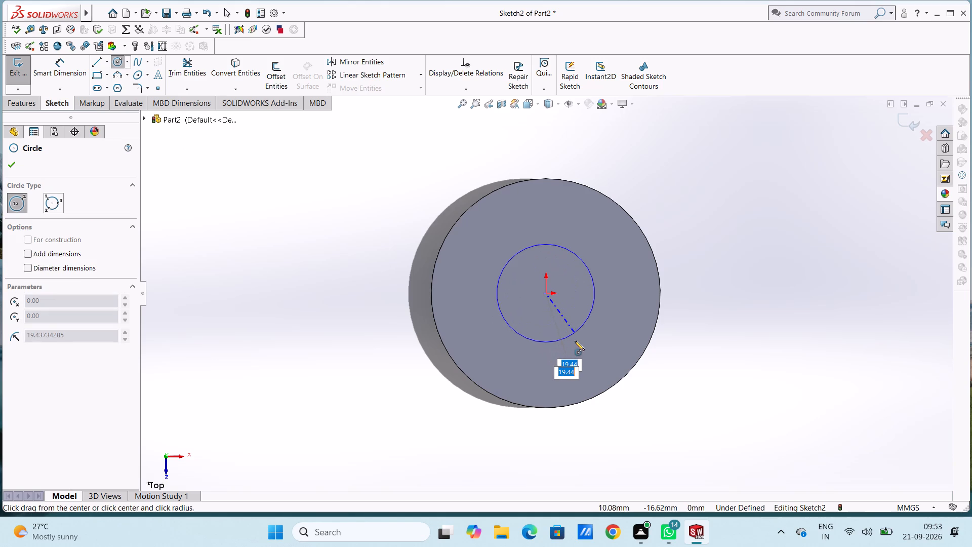
{"action": "type", "text": "31"}
{"action": "key", "text": "Return"}
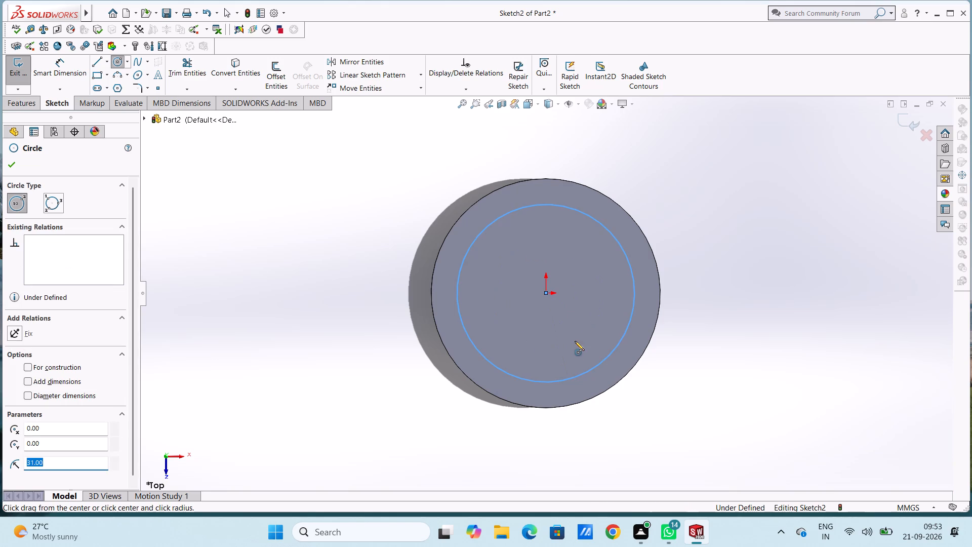
Add a 62 mm diameter dimension to the inner circle.
{"action": "left_click", "coordinate": [68, 69]}
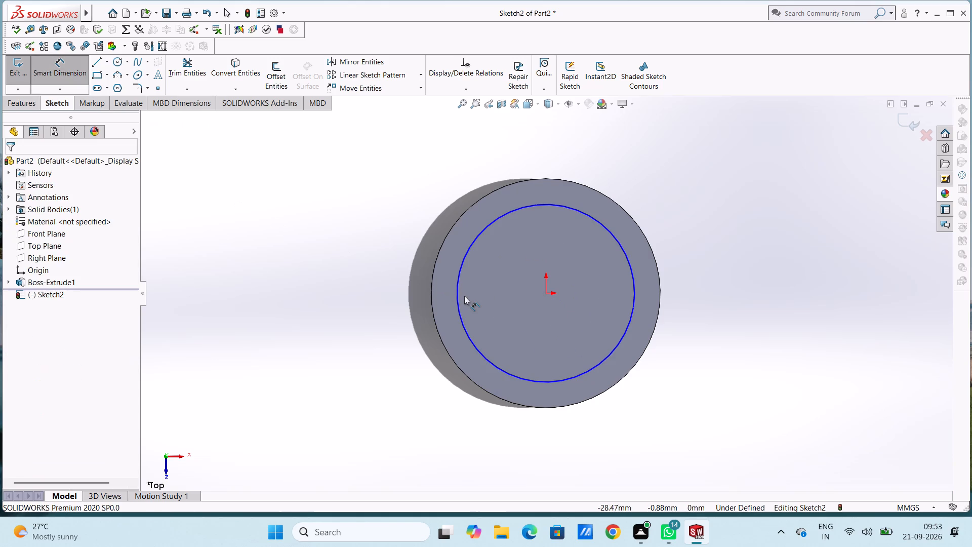
{"action": "left_click", "coordinate": [458, 292]}
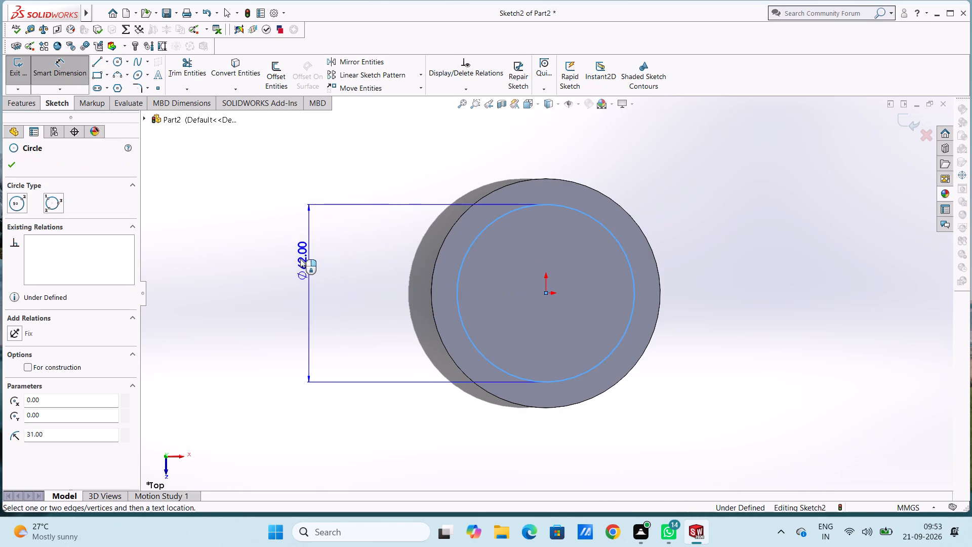
{"action": "left_click", "coordinate": [234, 408]}
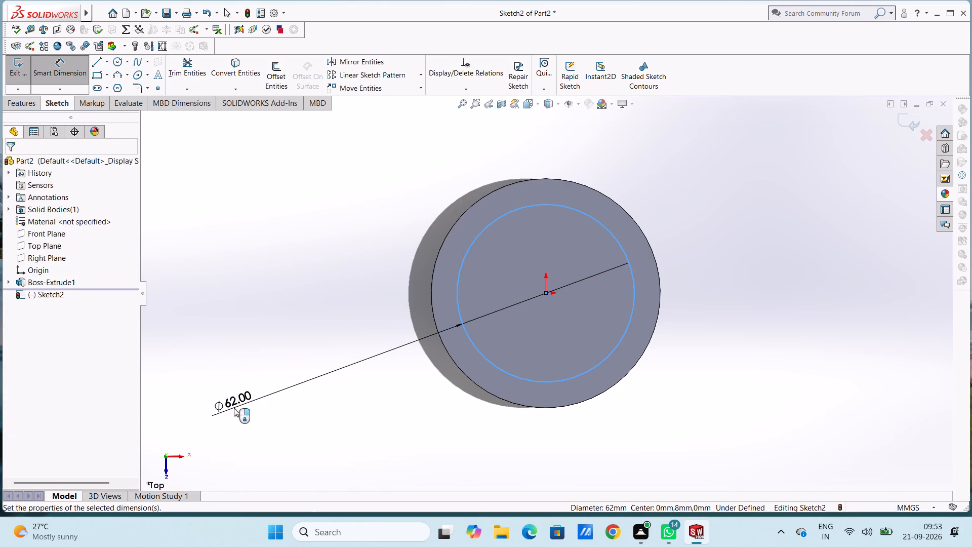
{"action": "left_click", "coordinate": [192, 391]}
{"action": "left_click", "coordinate": [204, 359]}
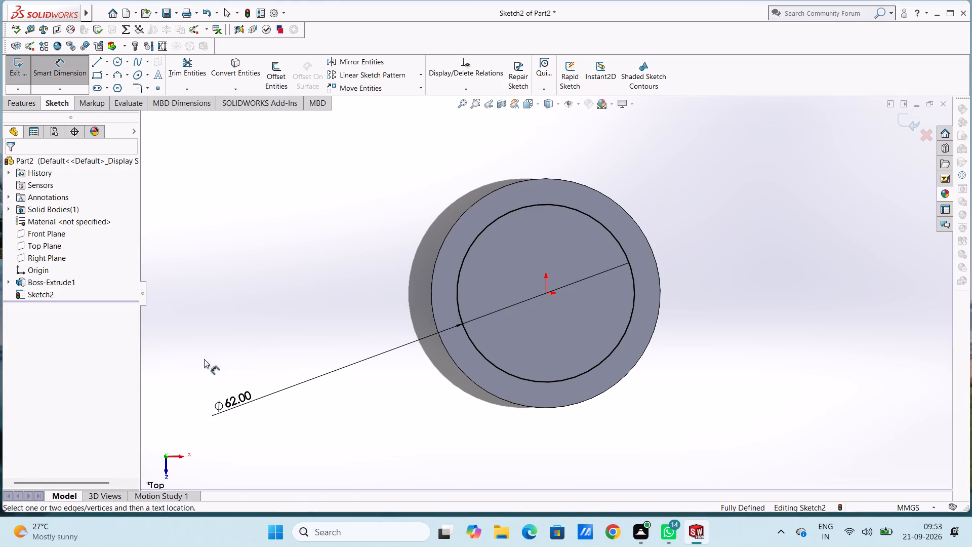
{"action": "left_click", "coordinate": [69, 76]}
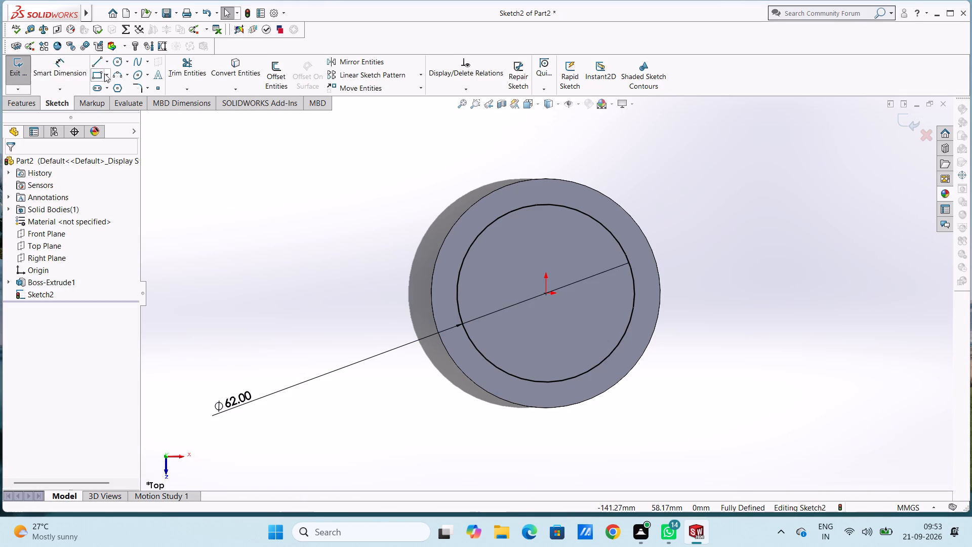
Sketch a 31 mm horizontal line from the inner circle's lowest point toward +X, continuing back toward -X with a line about 74 mm long.
{"action": "left_click", "coordinate": [99, 62]}
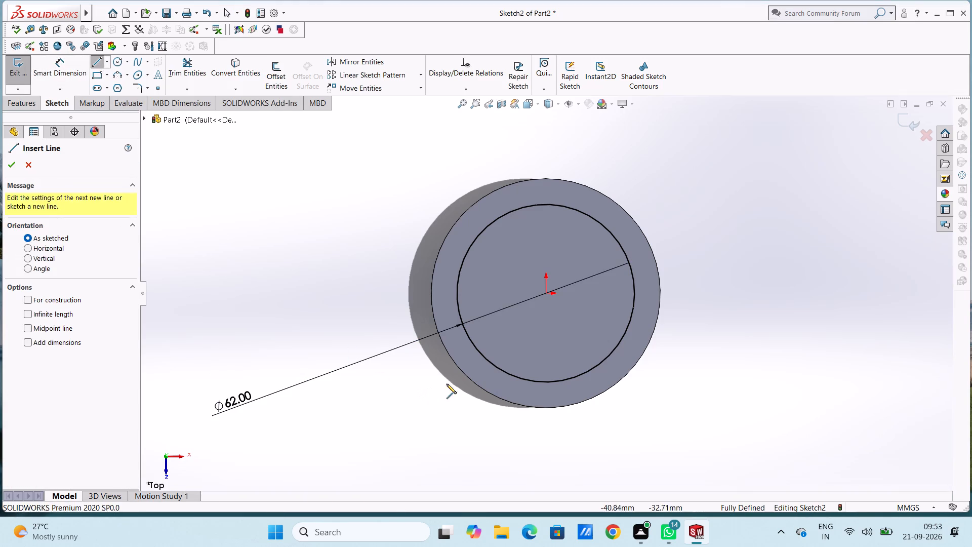
{"action": "left_click", "coordinate": [546, 382]}
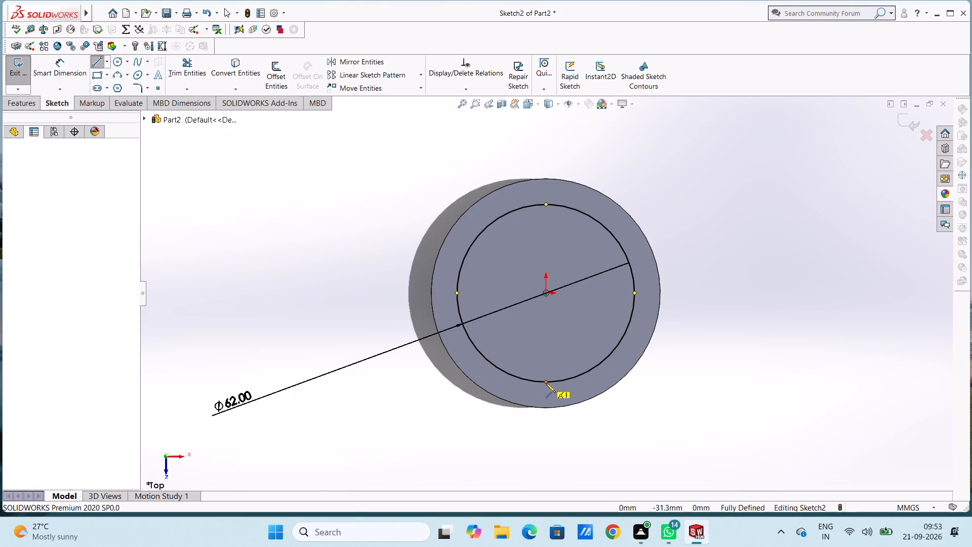
{"action": "left_click", "coordinate": [637, 381]}
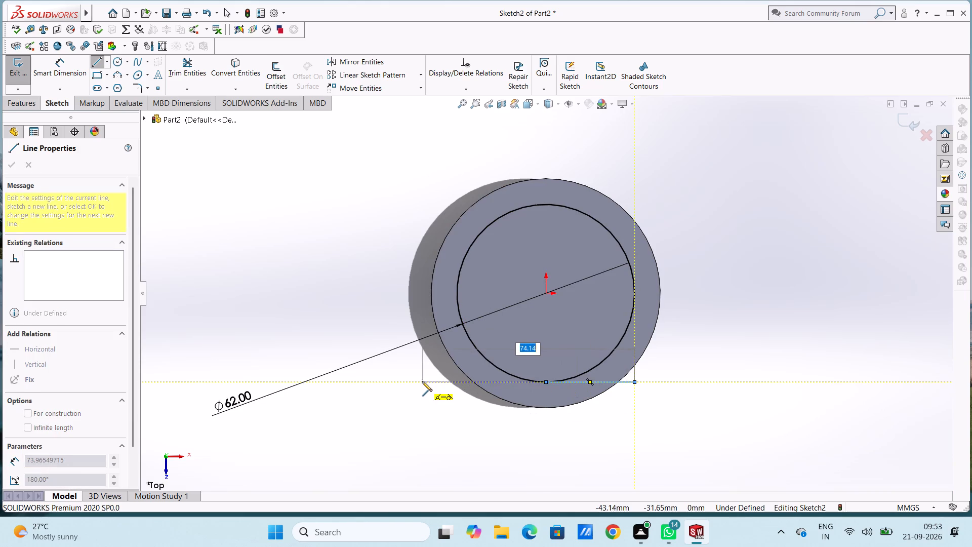
{"action": "left_click", "coordinate": [422, 380]}
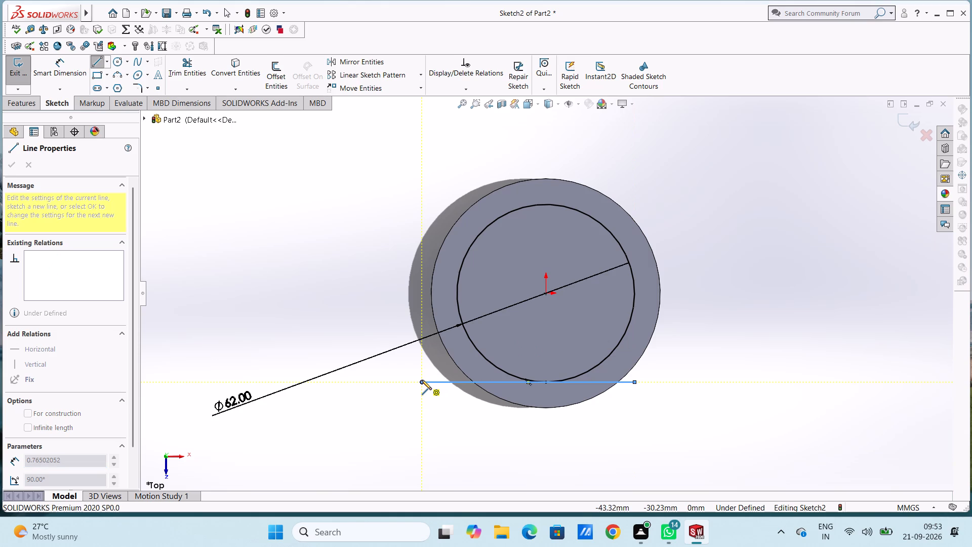
{"action": "key", "text": "Escape"}
{"action": "key", "text": "Escape"}
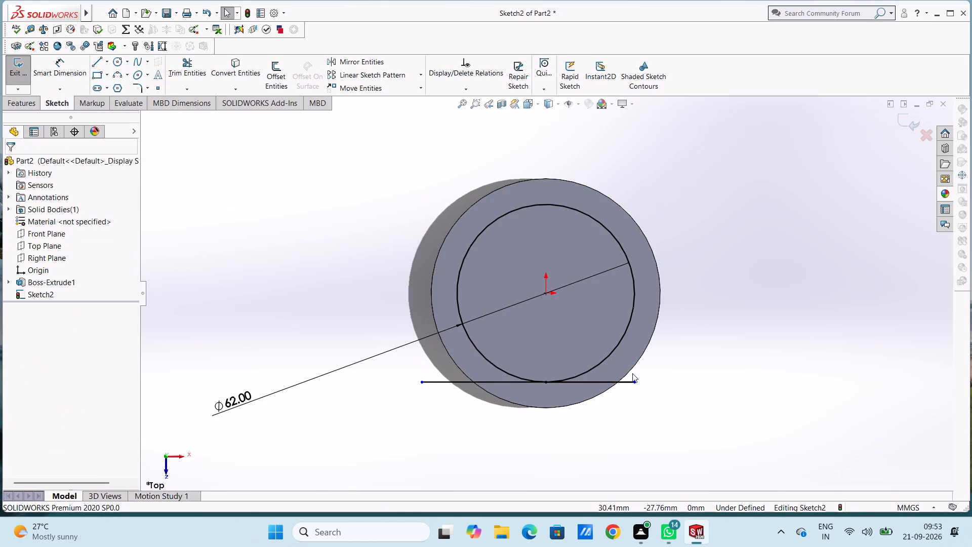
Delete the 31 mm horizontal line running from the inner circle's lowest point toward +X.
{"action": "scroll", "coordinate": [632, 373], "scroll_direction": "down", "scroll_amount": 3}
{"action": "left_click", "coordinate": [559, 373]}
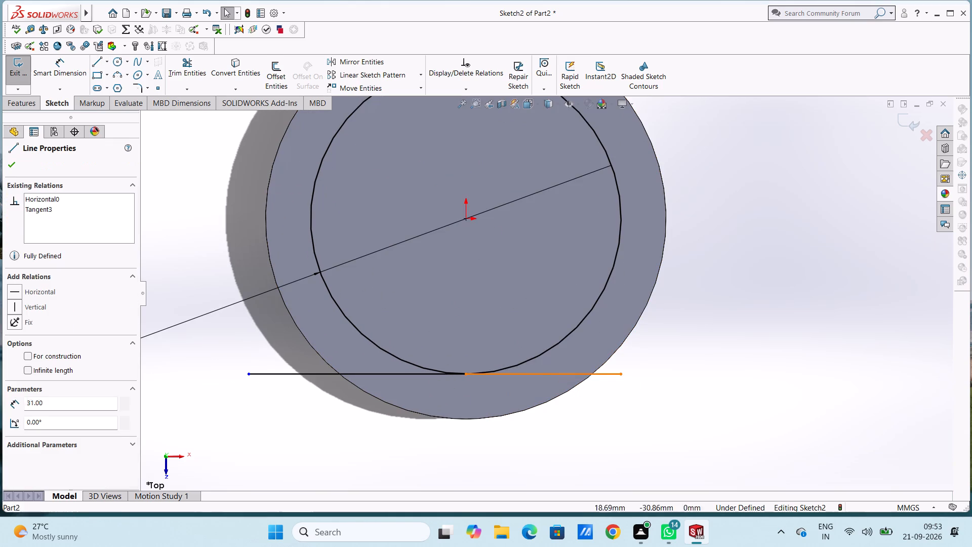
{"action": "key", "text": "Delete"}
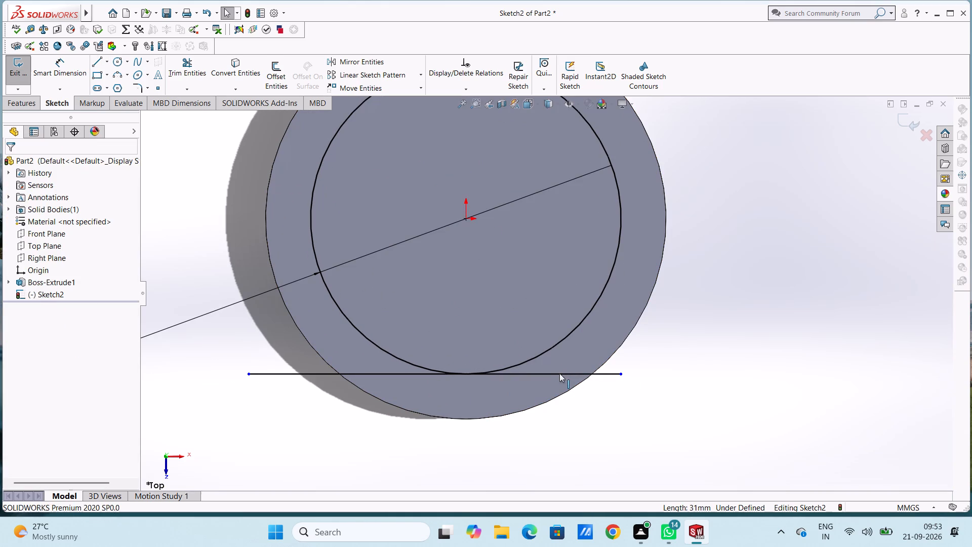
Sketch a line about 113 mm long tangent to the inner circle's -X side from an apex above the origin, deleting the short helper segment.
{"action": "scroll", "coordinate": [559, 373], "scroll_direction": "up", "scroll_amount": 3}
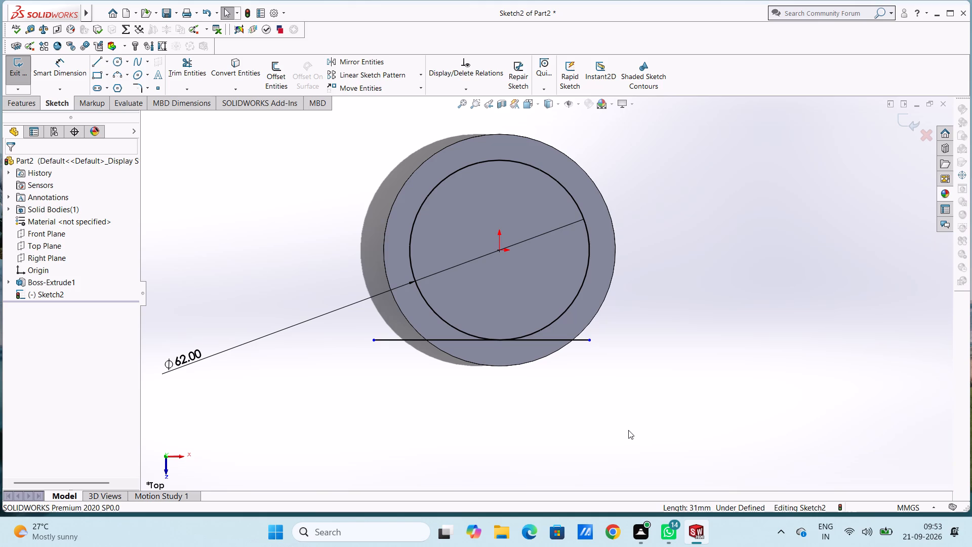
{"action": "scroll", "coordinate": [628, 430], "scroll_direction": "up", "scroll_amount": 2}
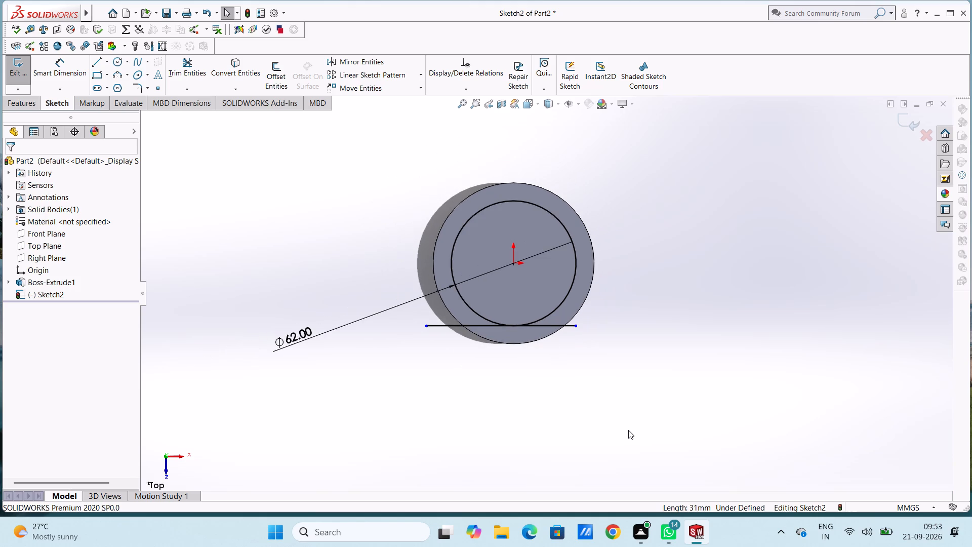
{"action": "scroll", "coordinate": [628, 430], "scroll_direction": "down", "scroll_amount": 2}
{"action": "scroll", "coordinate": [624, 431], "scroll_direction": "up", "scroll_amount": 4}
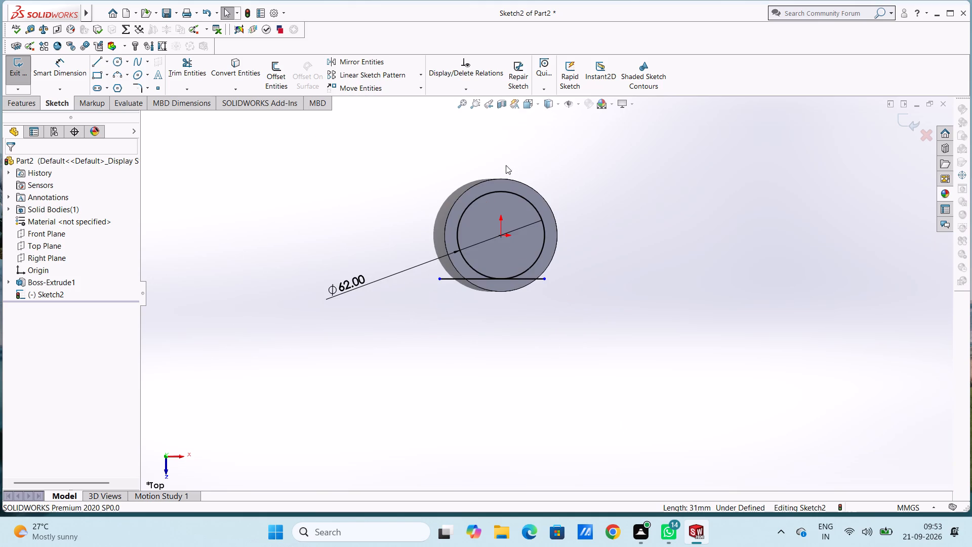
{"action": "scroll", "coordinate": [521, 164], "scroll_direction": "down", "scroll_amount": 3}
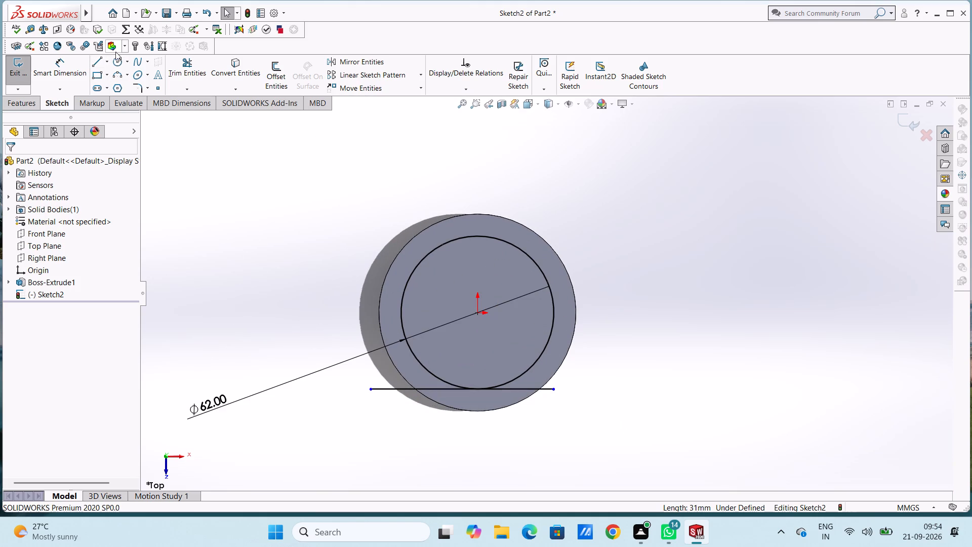
{"action": "left_click", "coordinate": [108, 59]}
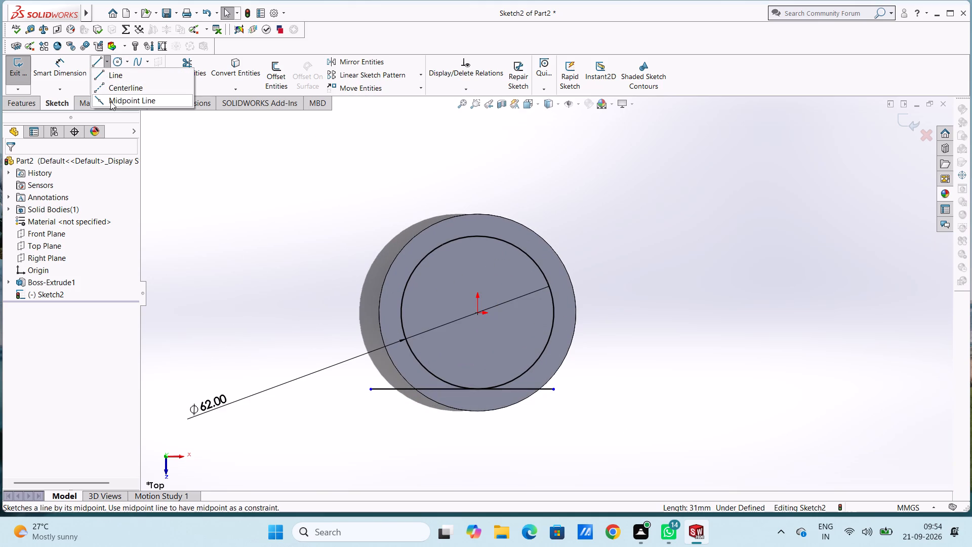
{"action": "left_click", "coordinate": [102, 73]}
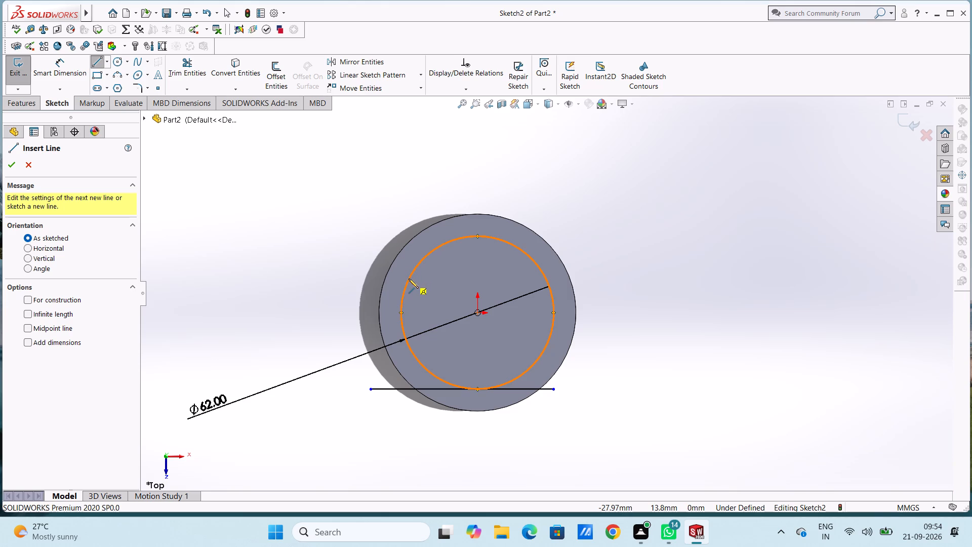
{"action": "left_click", "coordinate": [412, 272]}
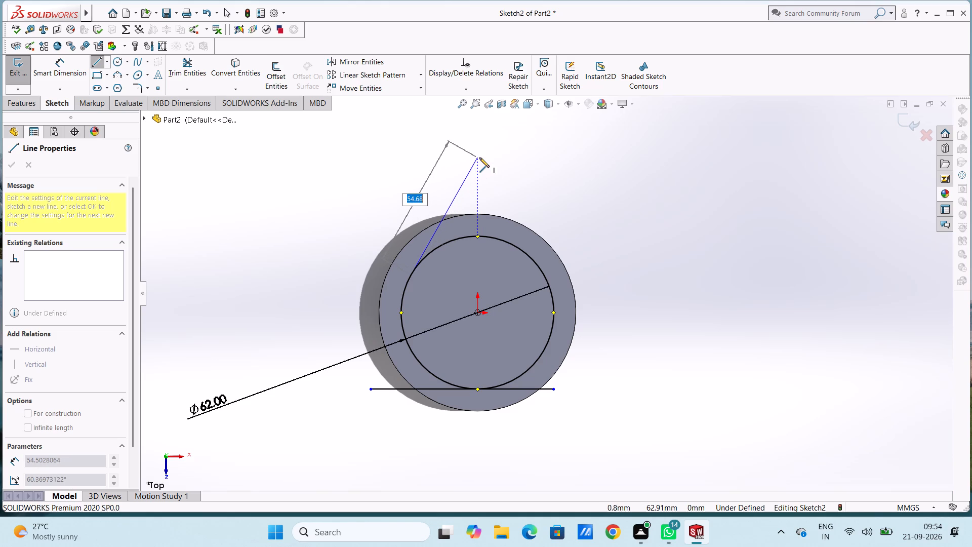
{"action": "left_click", "coordinate": [479, 158]}
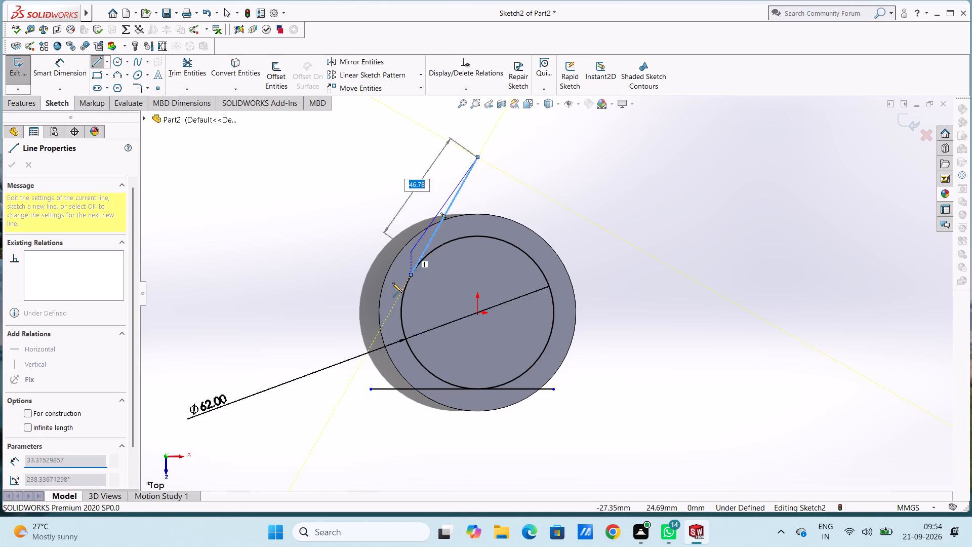
{"action": "left_click", "coordinate": [339, 401]}
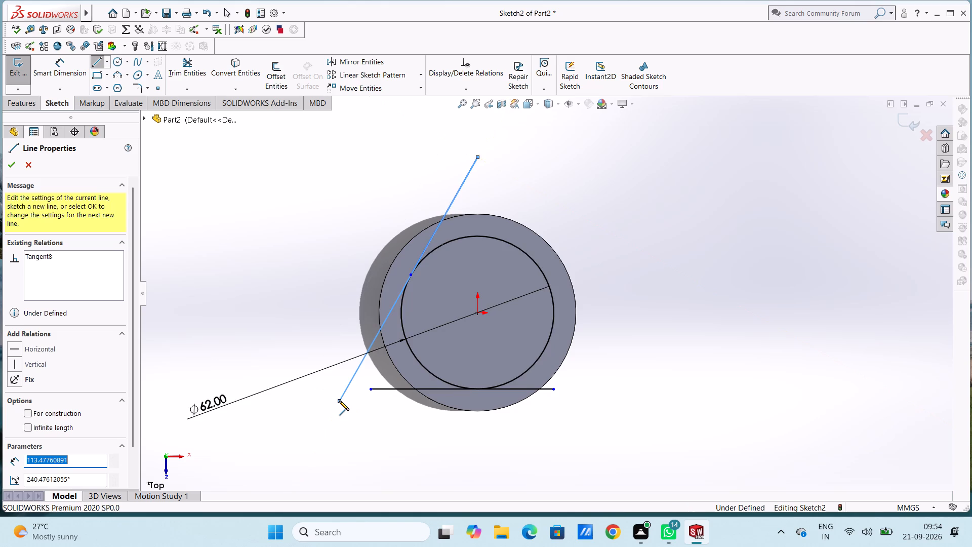
{"action": "key", "text": "Escape"}
{"action": "key", "text": "Escape"}
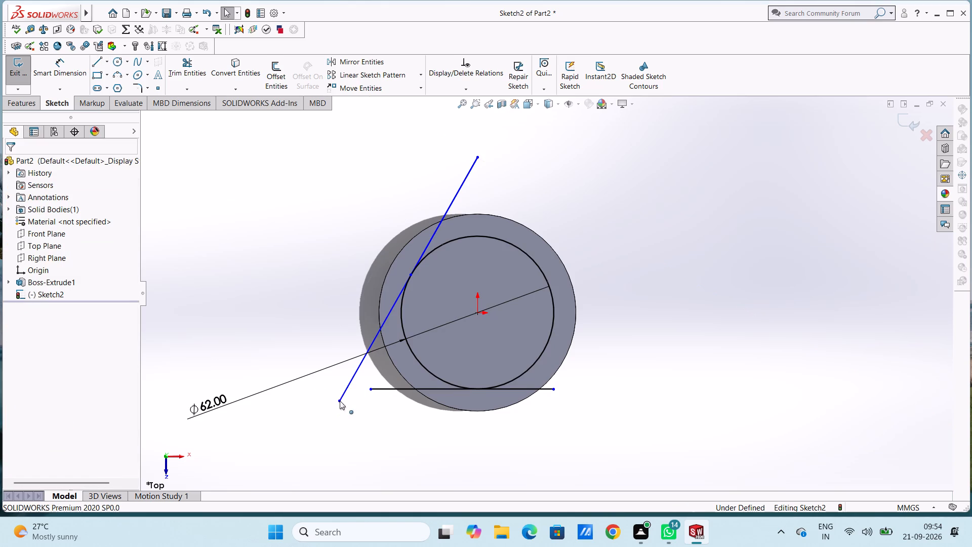
{"action": "left_click", "coordinate": [438, 227]}
{"action": "key", "text": "Delete"}
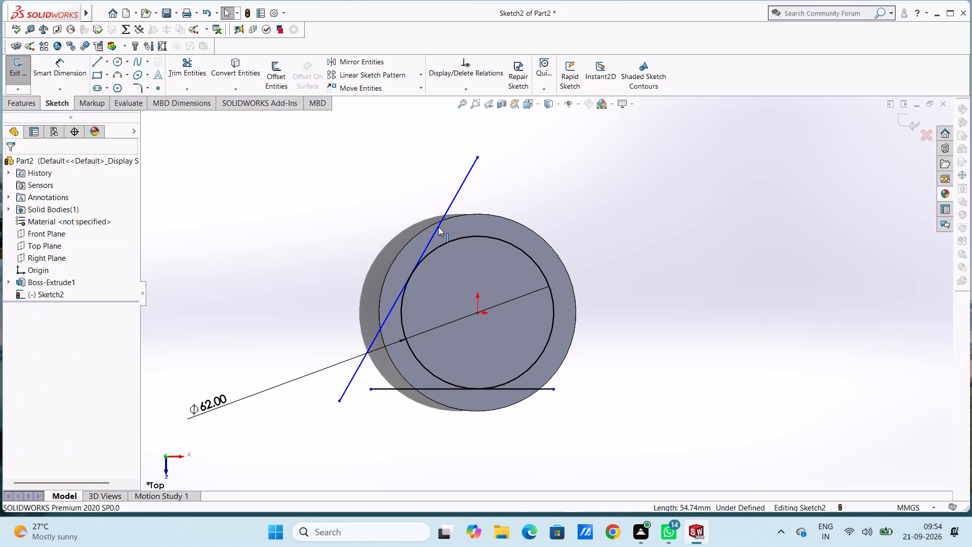
Sketch a line about 118 mm long from the same apex, tangent to the inner circle's +X side, deleting the short helper segment.
{"action": "left_click", "coordinate": [95, 60]}
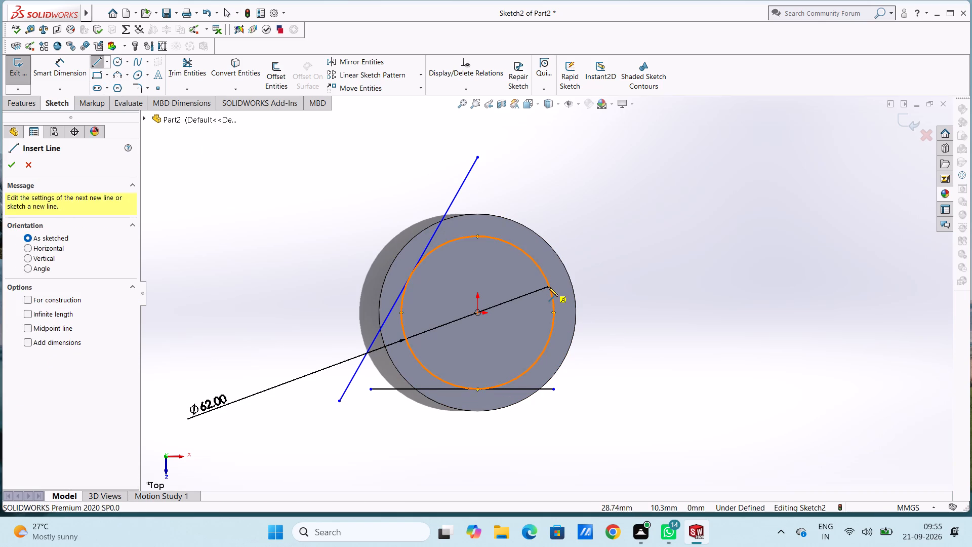
{"action": "left_click", "coordinate": [548, 284]}
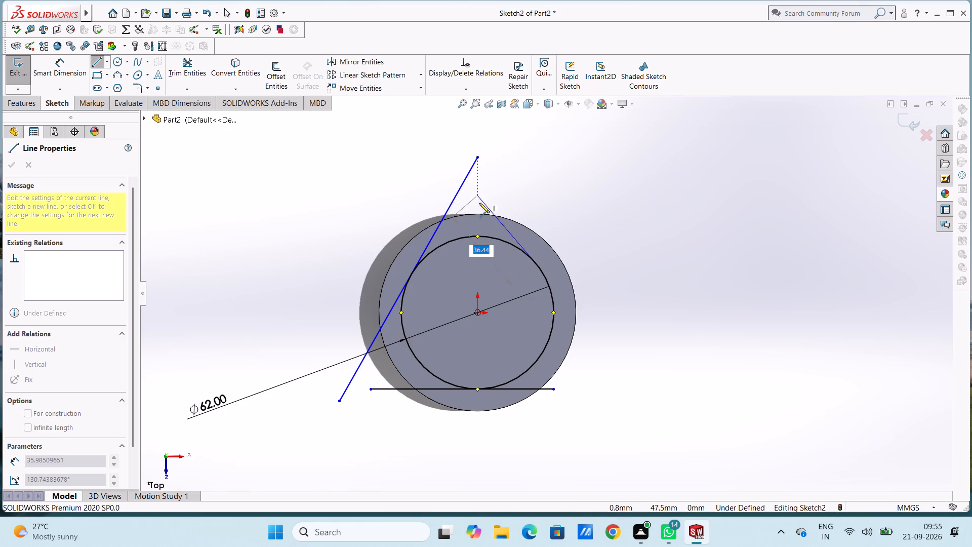
{"action": "left_click", "coordinate": [480, 156]}
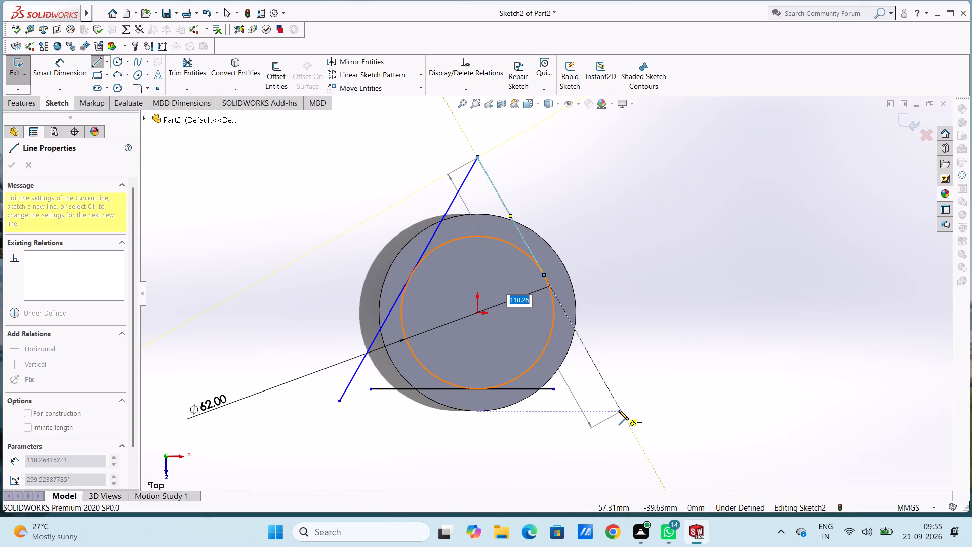
{"action": "left_click", "coordinate": [619, 410]}
{"action": "key", "text": "Escape"}
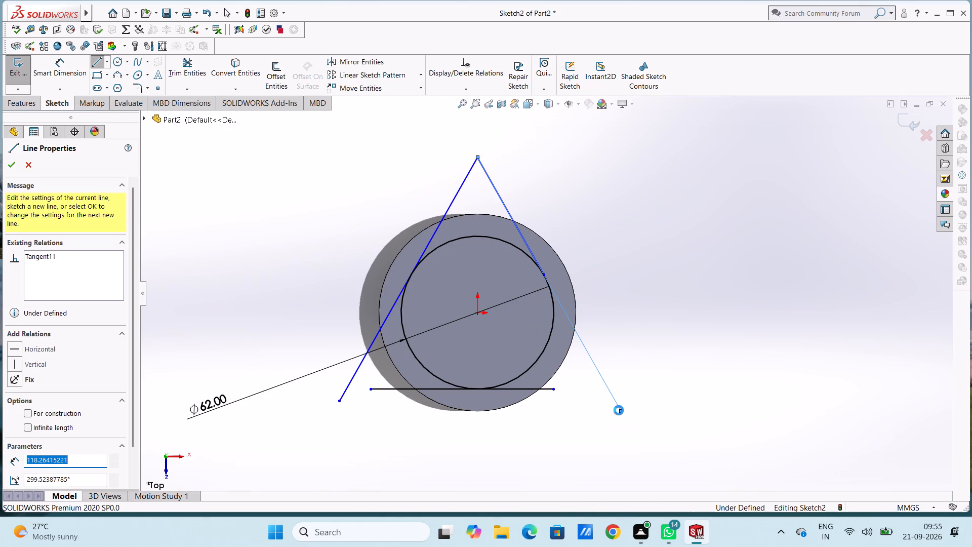
{"action": "key", "text": "Escape"}
{"action": "key", "text": "Escape"}
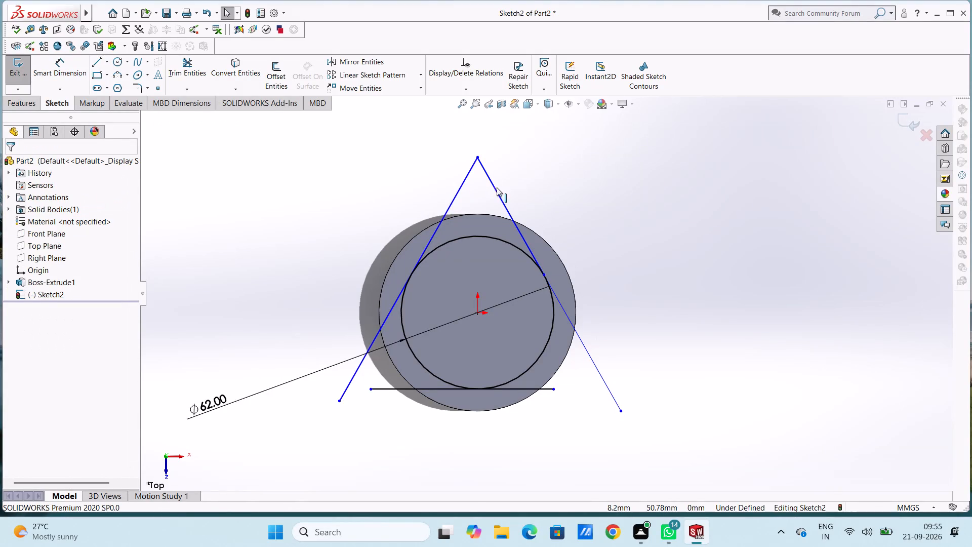
{"action": "left_click", "coordinate": [497, 187]}
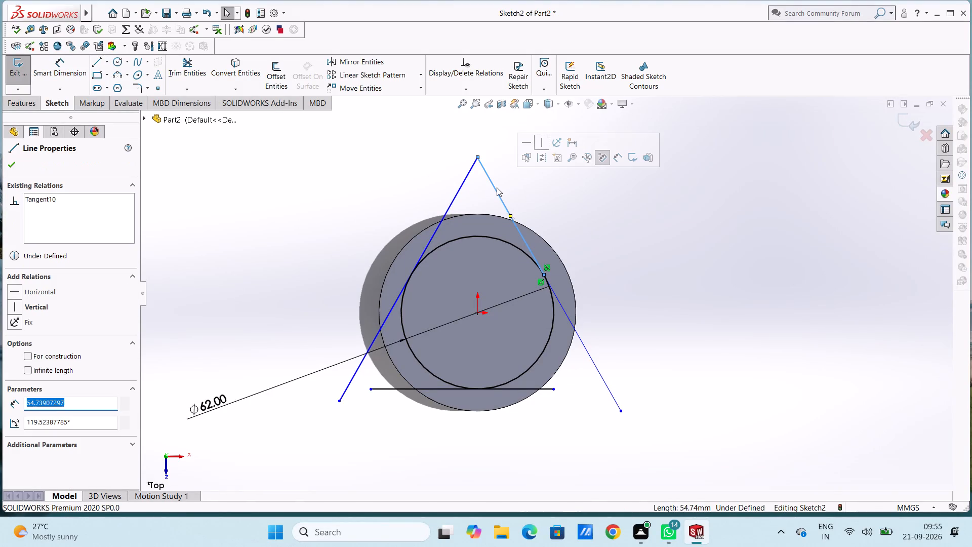
{"action": "key", "text": "Delete"}
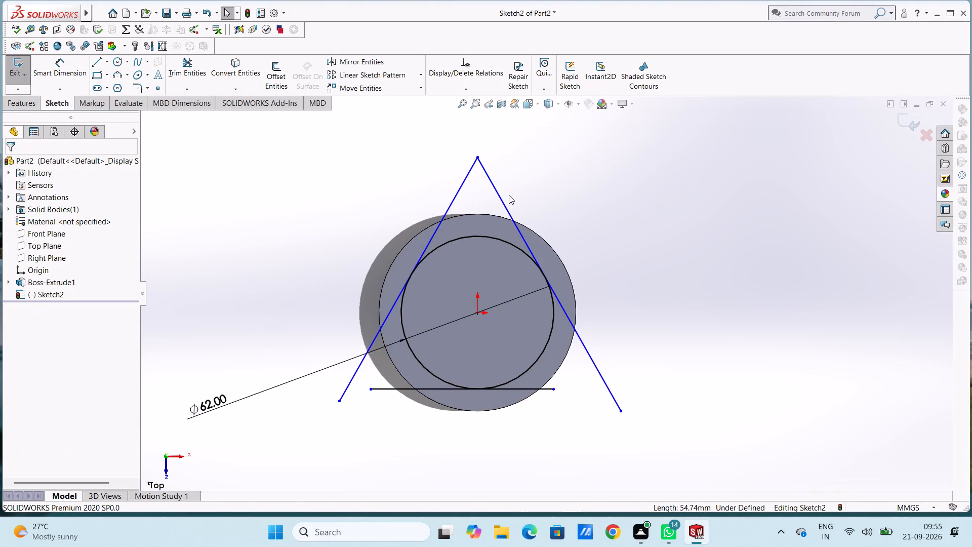
Draw a circle of radius 40 mm centred on the origin, coinciding with the disc's outer edge.
{"action": "scroll", "coordinate": [498, 309], "scroll_direction": "down", "scroll_amount": 1}
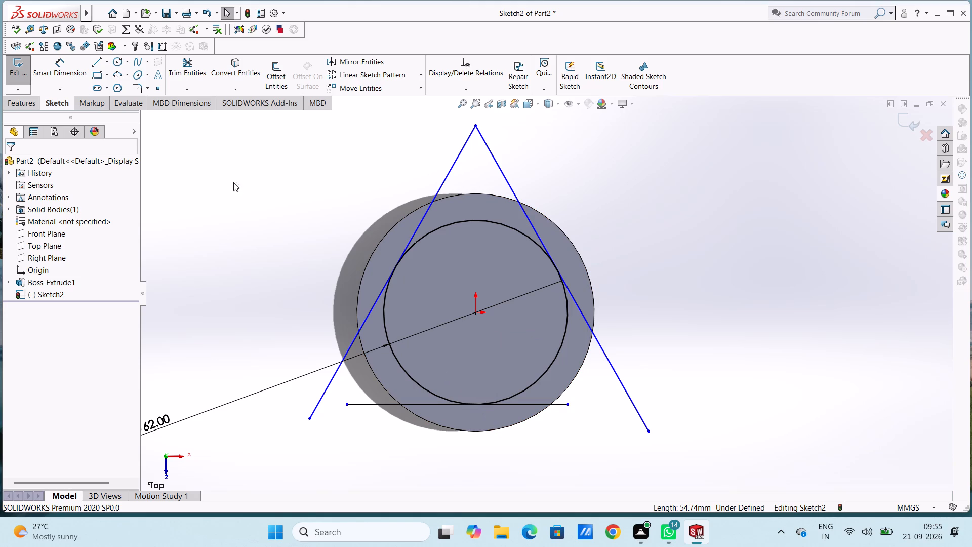
{"action": "left_click", "coordinate": [118, 63]}
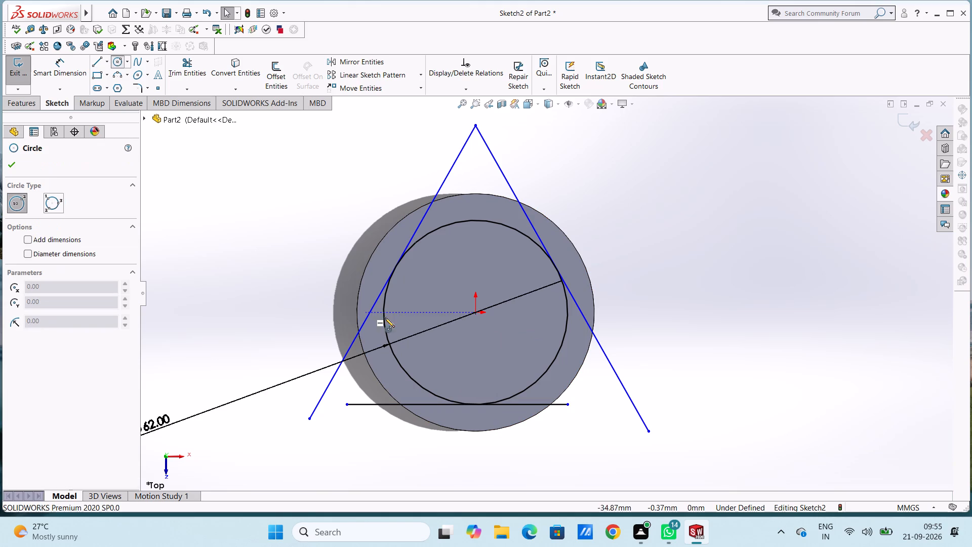
{"action": "left_click", "coordinate": [474, 311]}
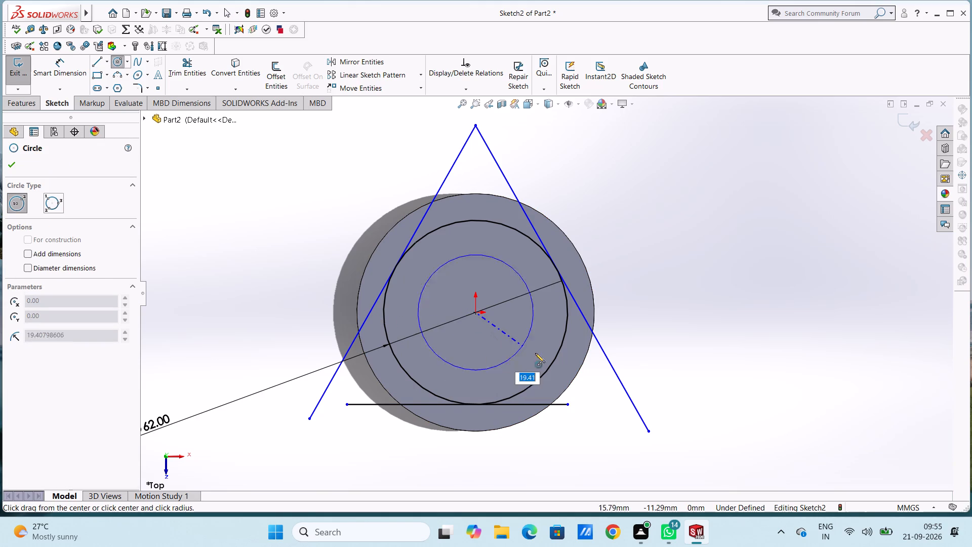
{"action": "left_click", "coordinate": [568, 389]}
Add an 80 mm diameter dimension to the outer circle.
{"action": "left_click", "coordinate": [56, 68]}
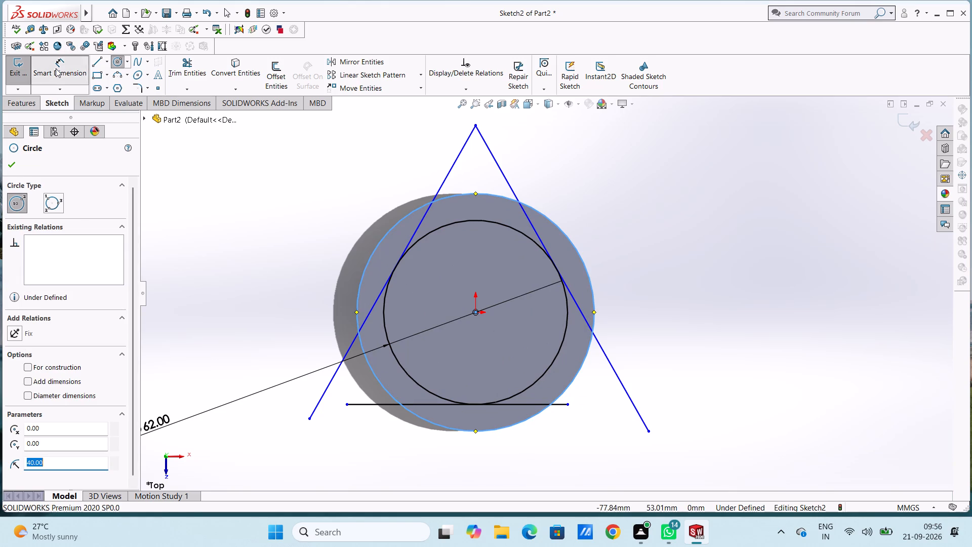
{"action": "left_click_drag", "start_coordinate": [364, 267], "coordinate": [360, 263]}
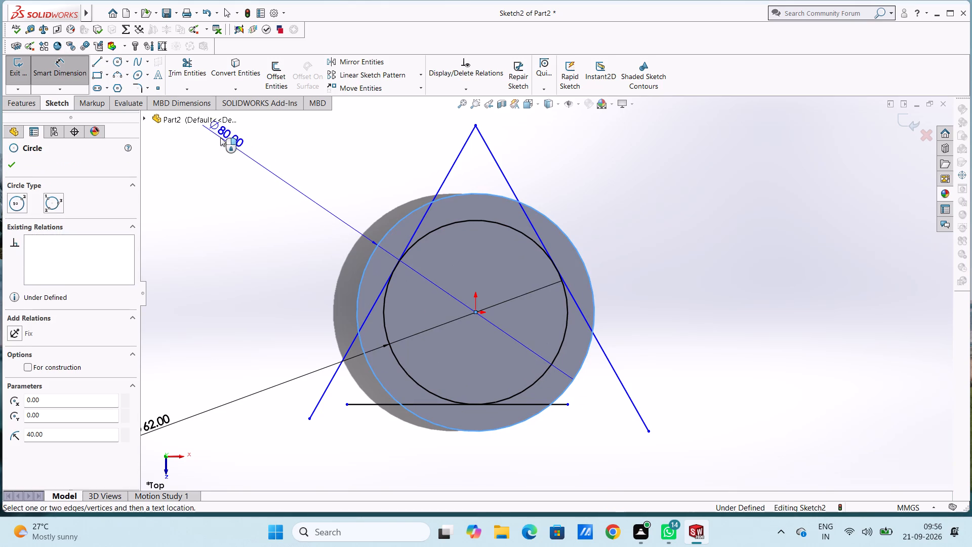
{"action": "left_click", "coordinate": [219, 137]}
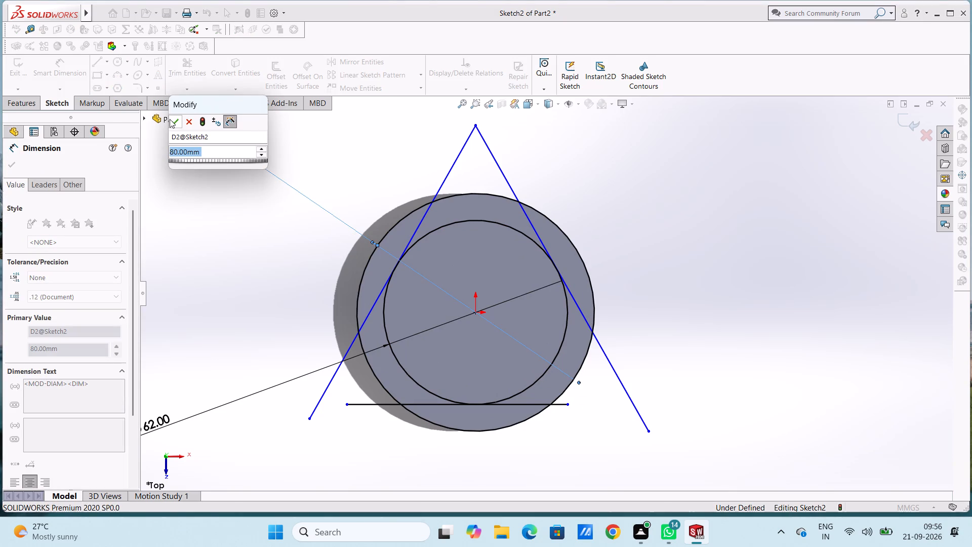
{"action": "left_click", "coordinate": [170, 119]}
{"action": "left_click", "coordinate": [205, 215]}
{"action": "scroll", "coordinate": [205, 215], "scroll_direction": "up", "scroll_amount": 2}
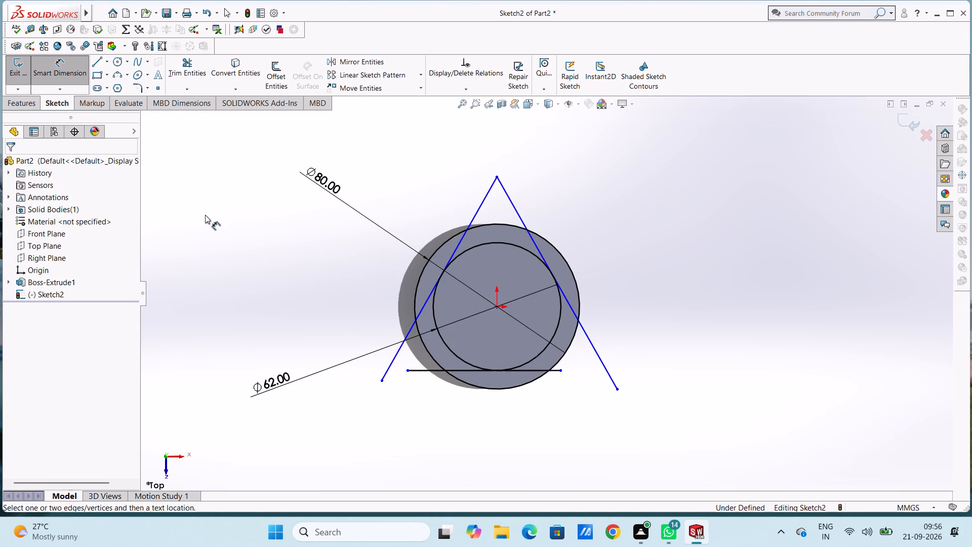
{"action": "left_click", "coordinate": [61, 70]}
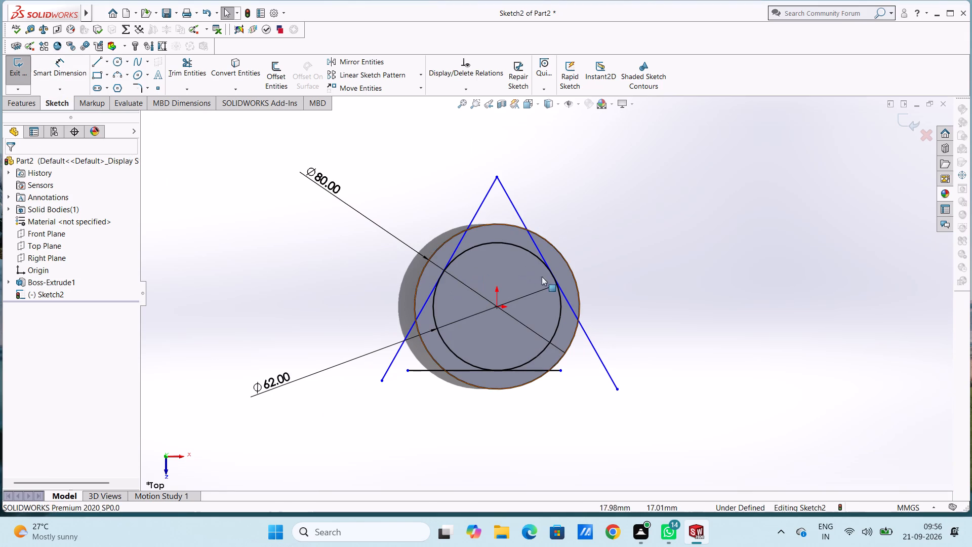
Dimension the angle between the -X side tangent line and the horizontal tangent line as 60 degrees.
{"action": "scroll", "coordinate": [563, 306], "scroll_direction": "down", "scroll_amount": 2}
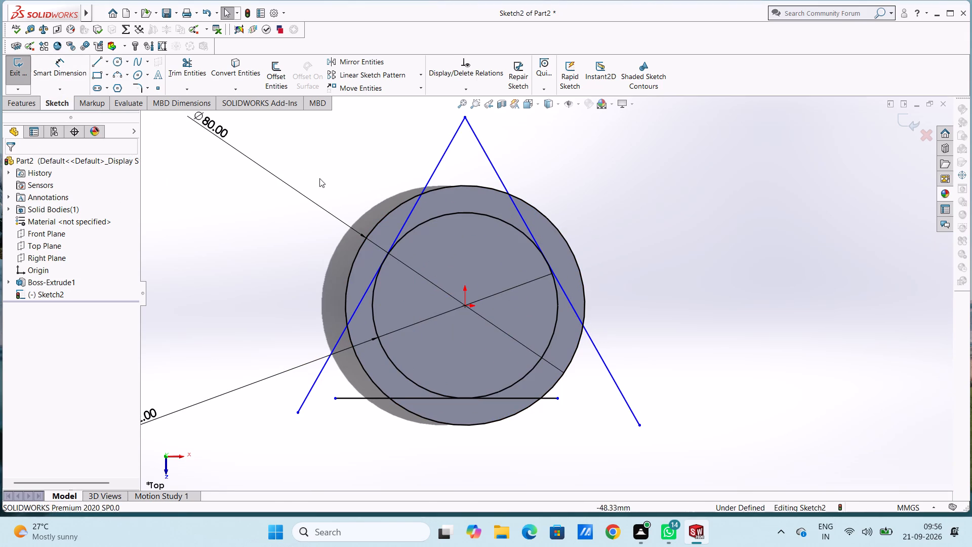
{"action": "left_click", "coordinate": [63, 64]}
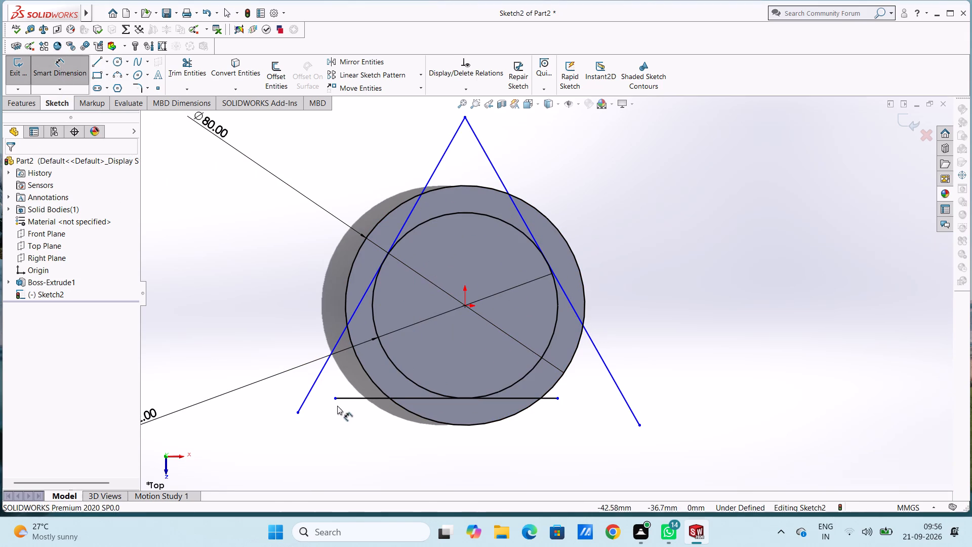
{"action": "left_click", "coordinate": [347, 325]}
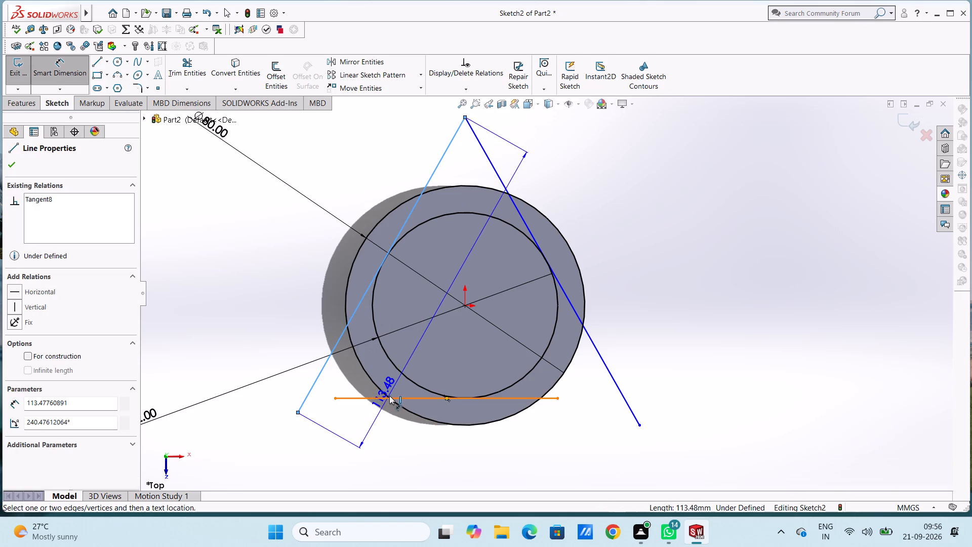
{"action": "left_click", "coordinate": [390, 398]}
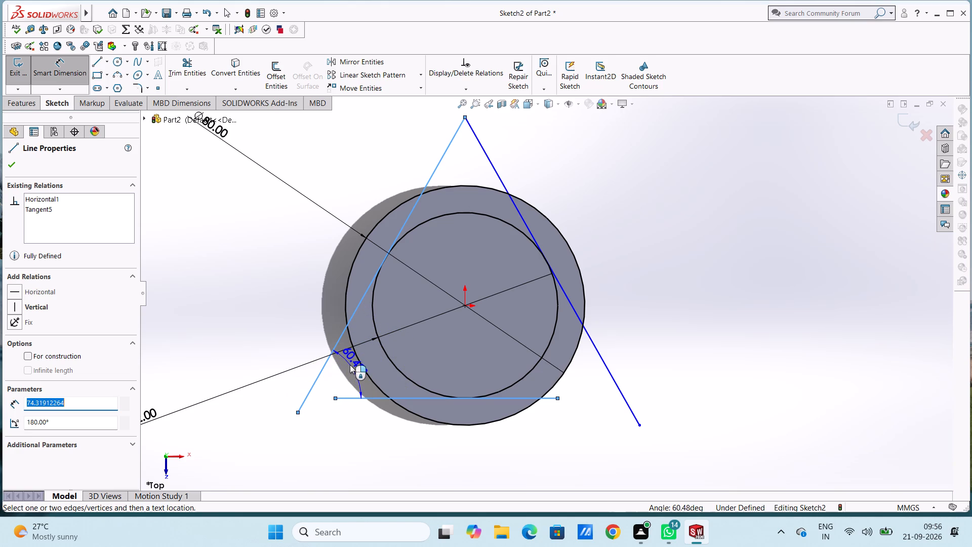
{"action": "left_click", "coordinate": [350, 365]}
{"action": "type", "text": "60"}
{"action": "key", "text": "Return"}
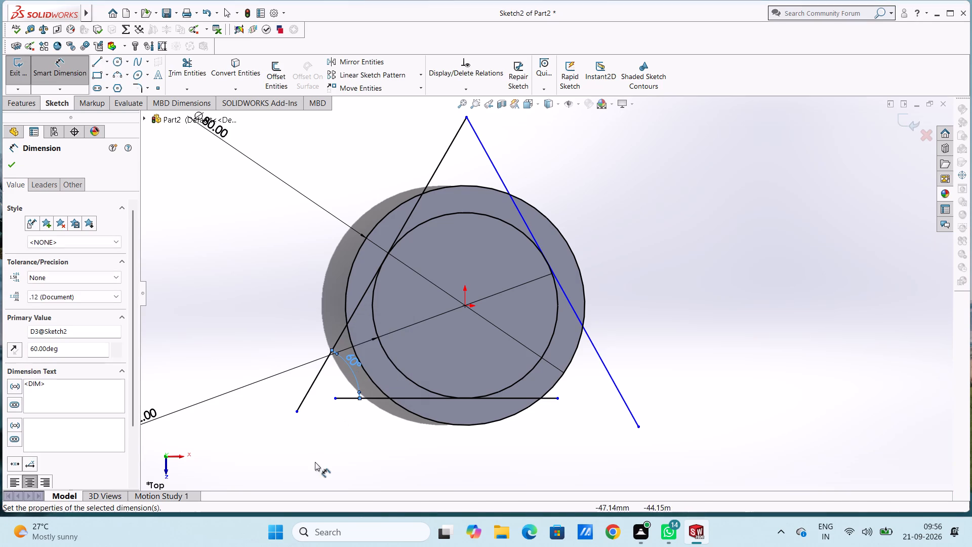
{"action": "left_click", "coordinate": [317, 449]}
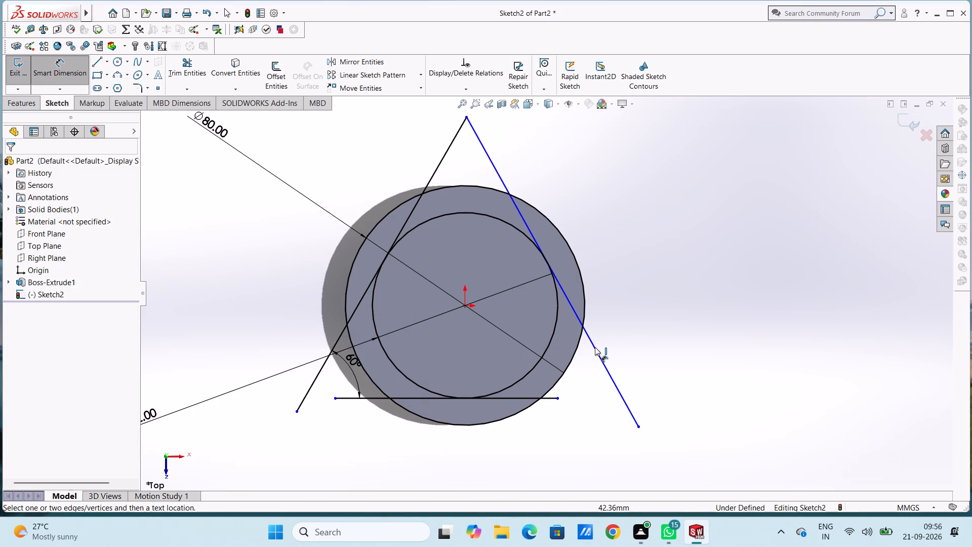
Dimension the angle between the +X side tangent line and the horizontal tangent line as 60 degrees.
{"action": "left_click", "coordinate": [595, 348]}
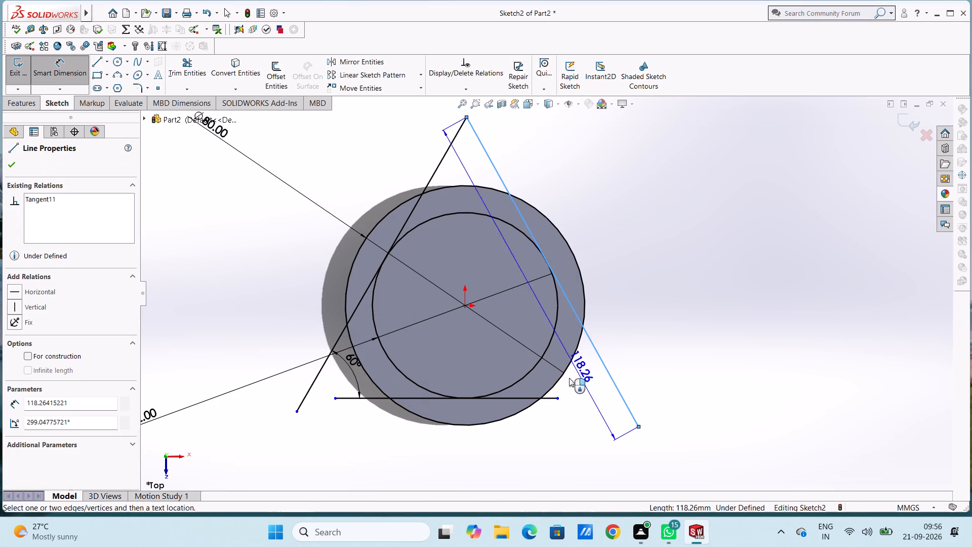
{"action": "left_click", "coordinate": [547, 397]}
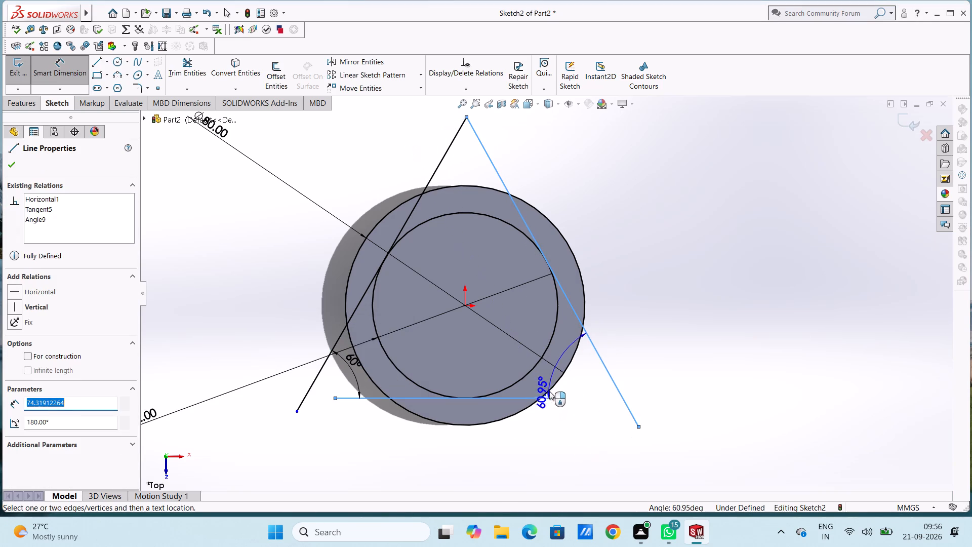
{"action": "left_click", "coordinate": [573, 364]}
{"action": "type", "text": "60"}
{"action": "key", "text": "Return"}
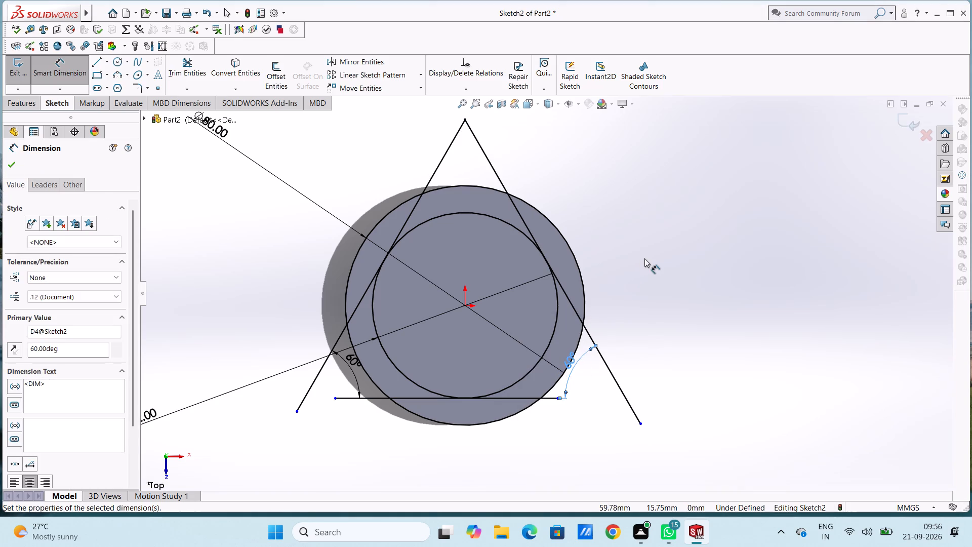
{"action": "left_click", "coordinate": [644, 258]}
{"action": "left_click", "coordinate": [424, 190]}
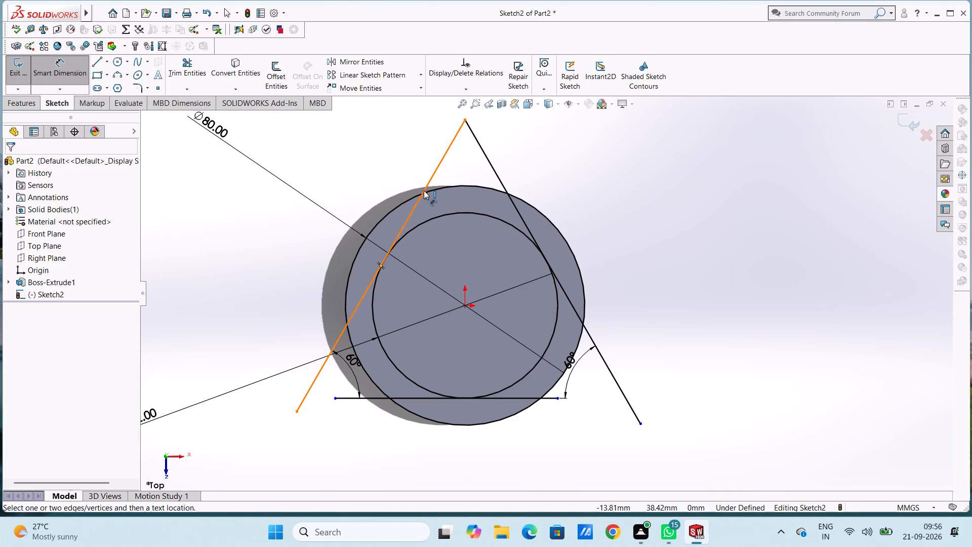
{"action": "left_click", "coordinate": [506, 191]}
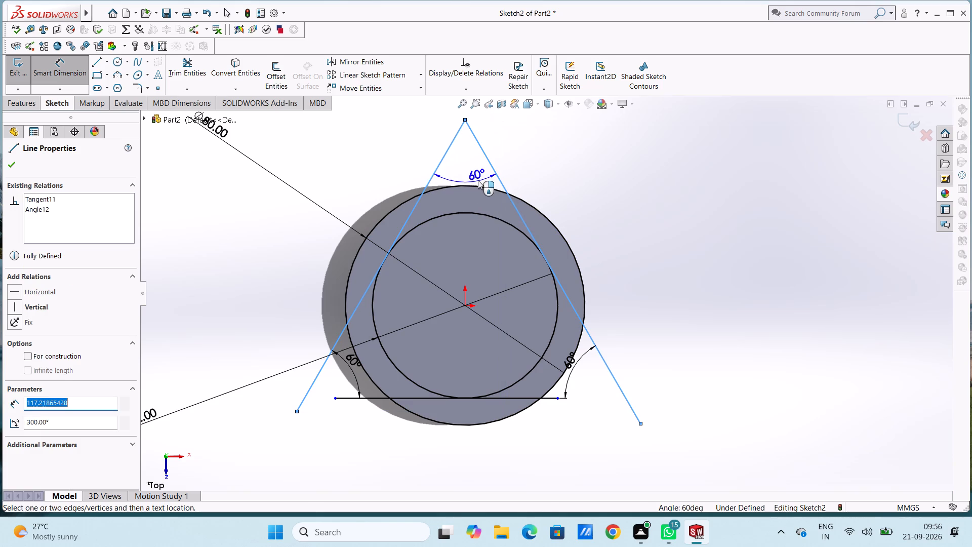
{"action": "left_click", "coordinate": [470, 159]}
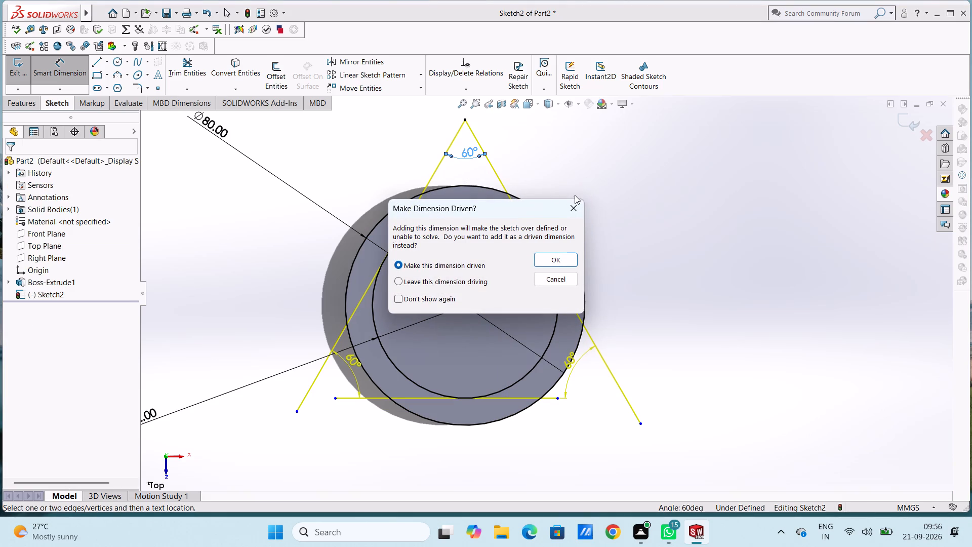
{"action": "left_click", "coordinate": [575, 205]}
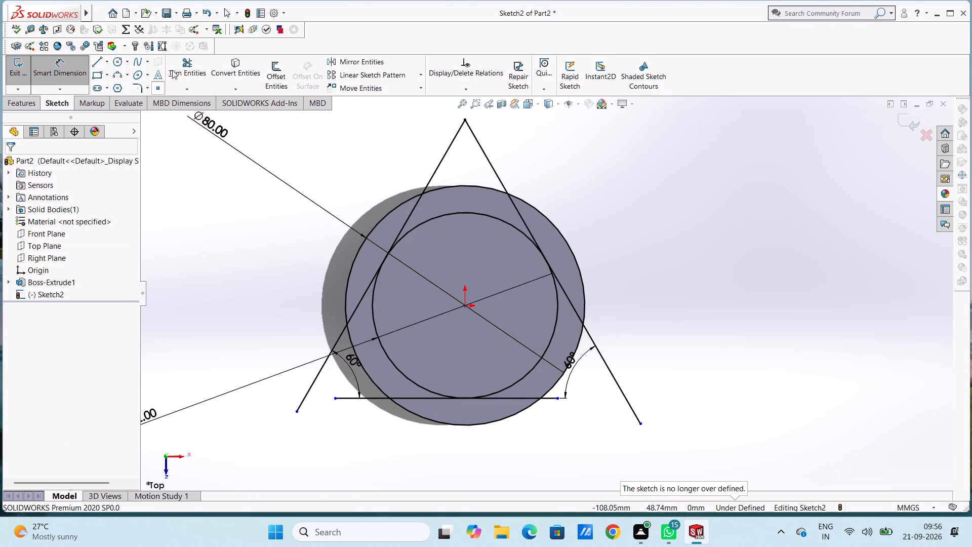
Trim the slanted lines' ends outside the 80 mm circle, the horizontal line's -X overhang, and the three outer circle arcs beyond the tangent lines.
{"action": "left_click", "coordinate": [184, 63]}
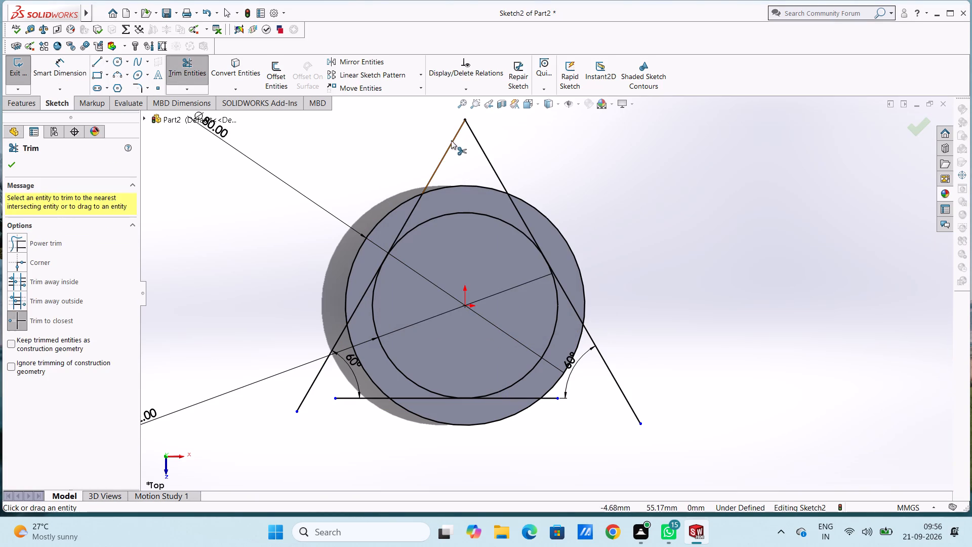
{"action": "left_click", "coordinate": [452, 140]}
{"action": "left_click", "coordinate": [483, 148]}
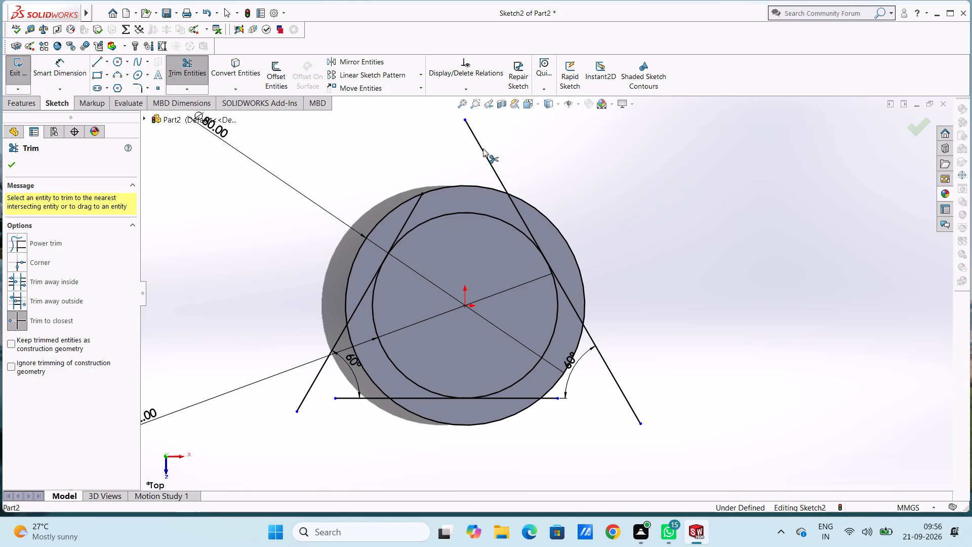
{"action": "left_click", "coordinate": [536, 207]}
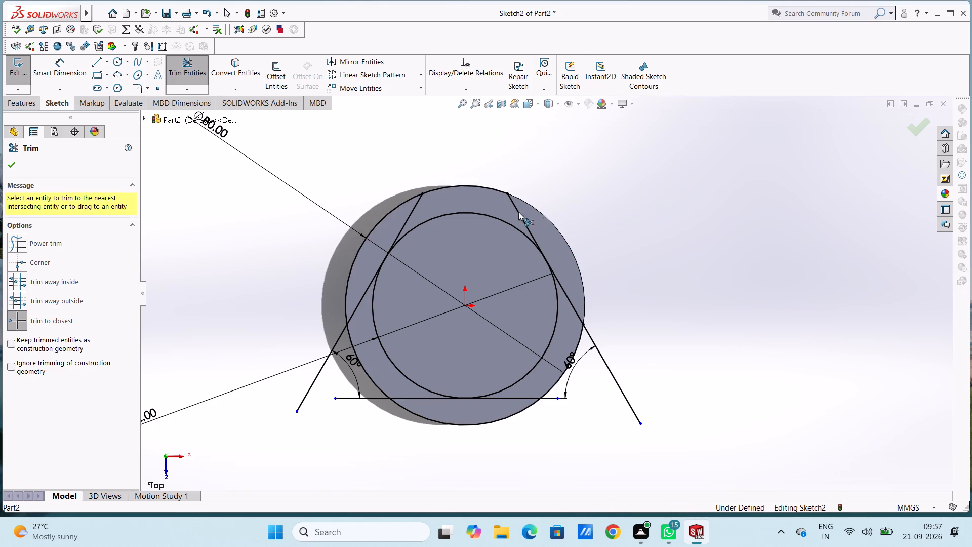
{"action": "left_click", "coordinate": [376, 227]}
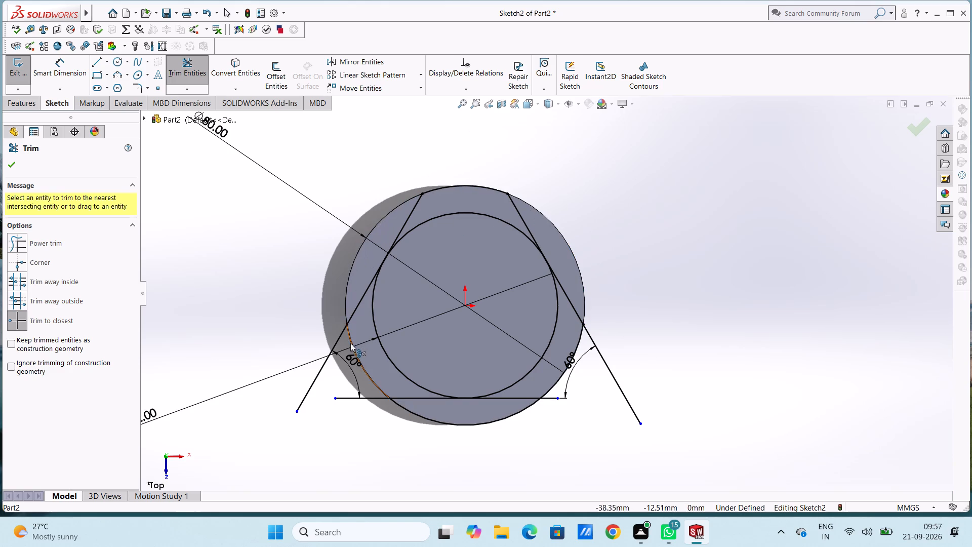
{"action": "left_click", "coordinate": [321, 366]}
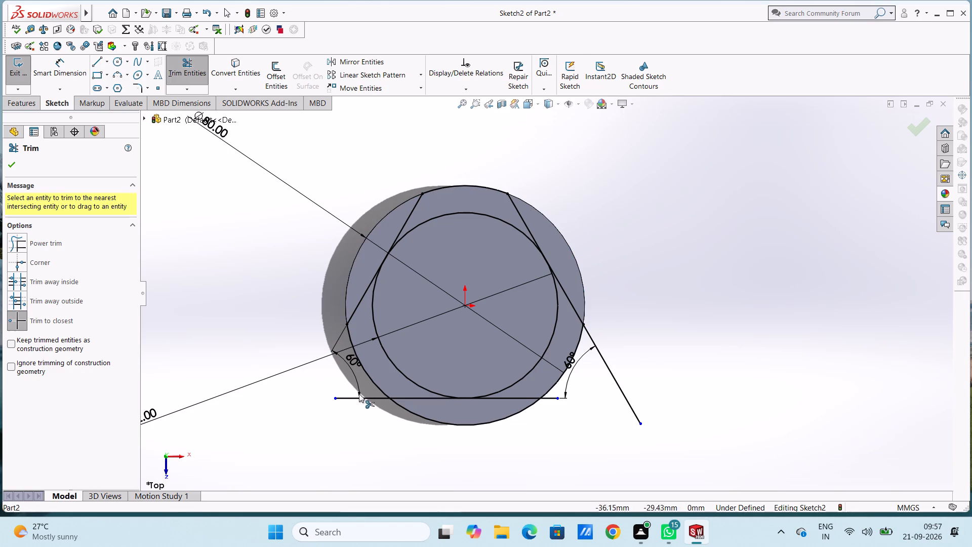
{"action": "left_click", "coordinate": [371, 399]}
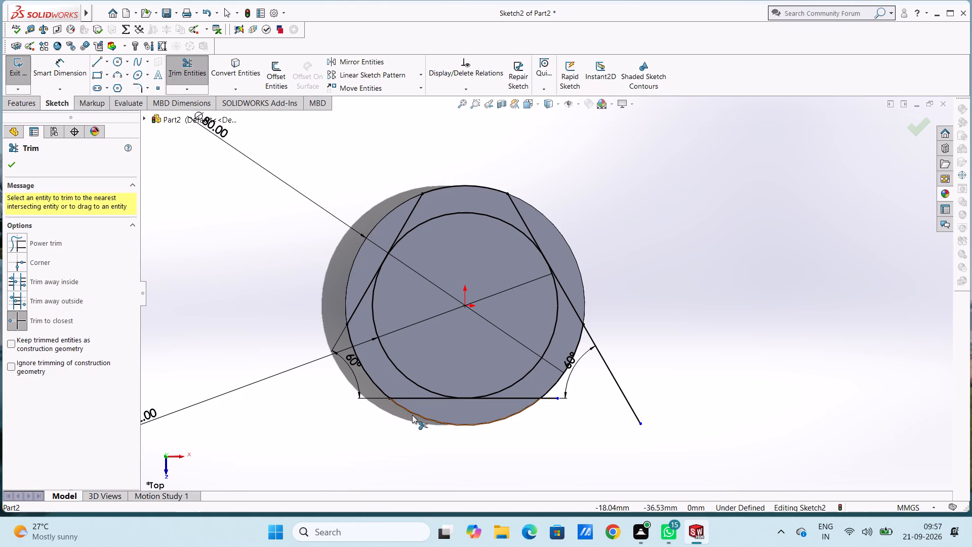
{"action": "left_click", "coordinate": [412, 415]}
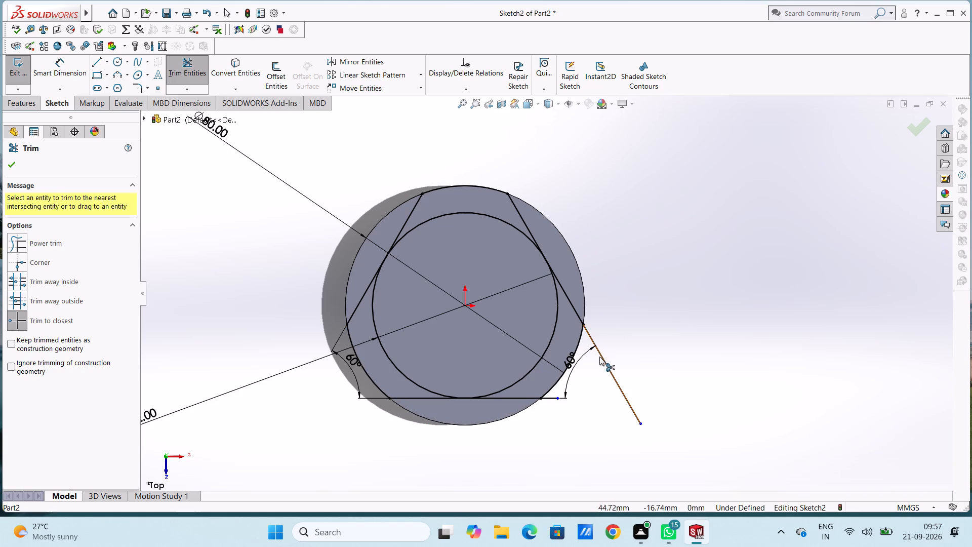
{"action": "left_click", "coordinate": [600, 359]}
{"action": "left_click", "coordinate": [601, 359]}
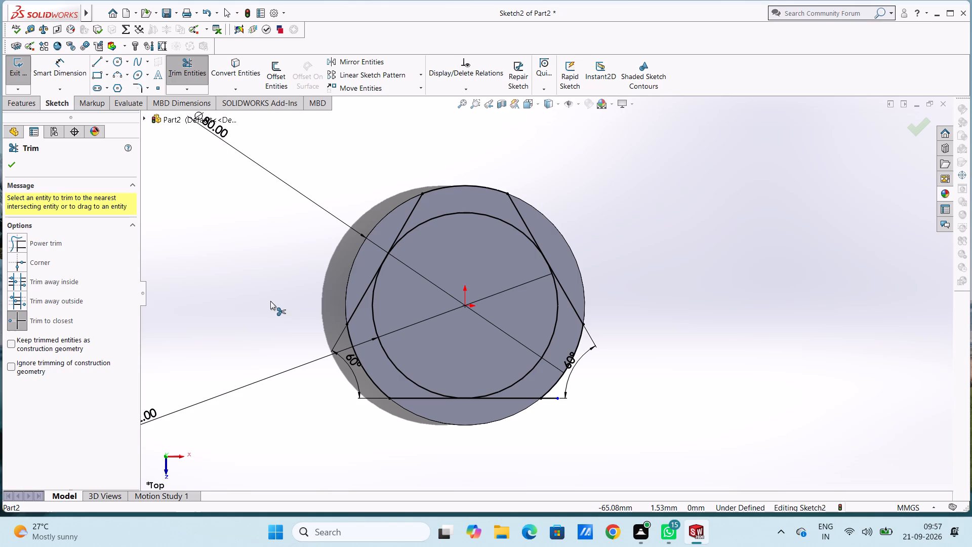
{"action": "key", "text": "Escape"}
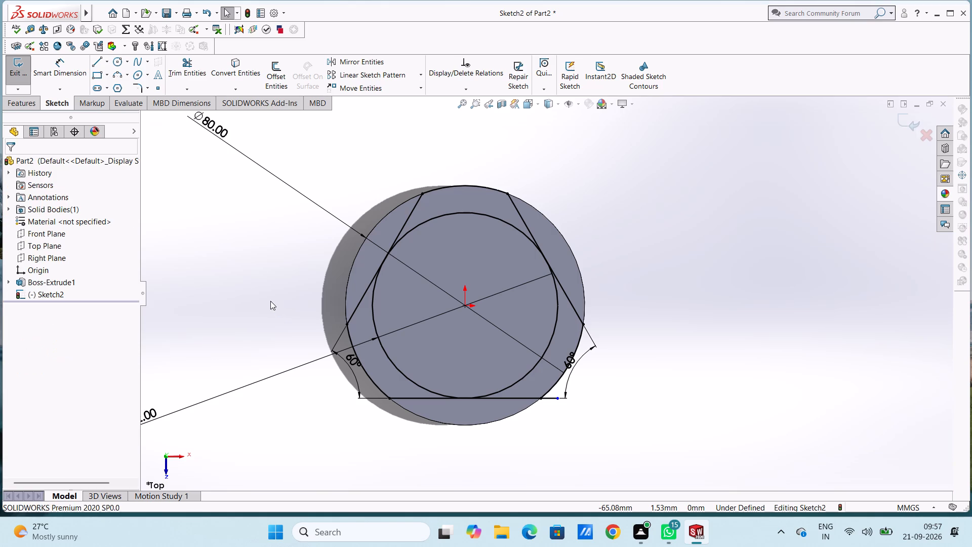
{"action": "key", "text": "Escape"}
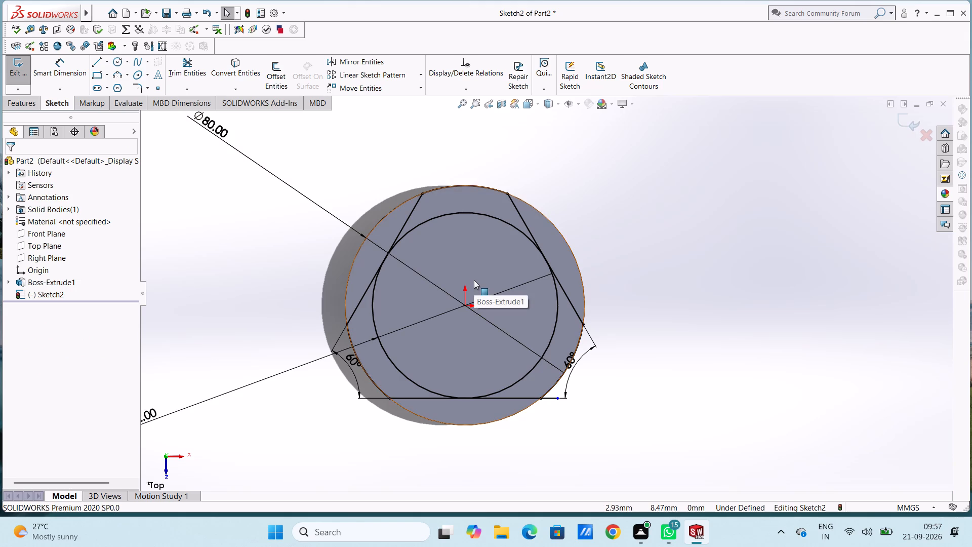
Draw a circle of radius 4 mm centred where the -X side slanted line touches the 62 mm circle.
{"action": "scroll", "coordinate": [473, 271], "scroll_direction": "down", "scroll_amount": 4}
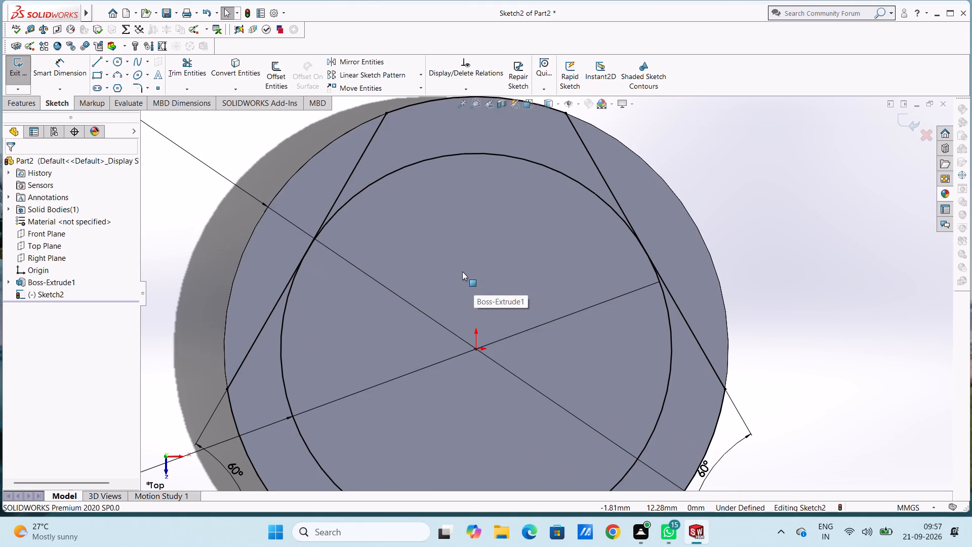
{"action": "scroll", "coordinate": [318, 243], "scroll_direction": "down", "scroll_amount": 6}
{"action": "scroll", "coordinate": [440, 315], "scroll_direction": "down", "scroll_amount": 2}
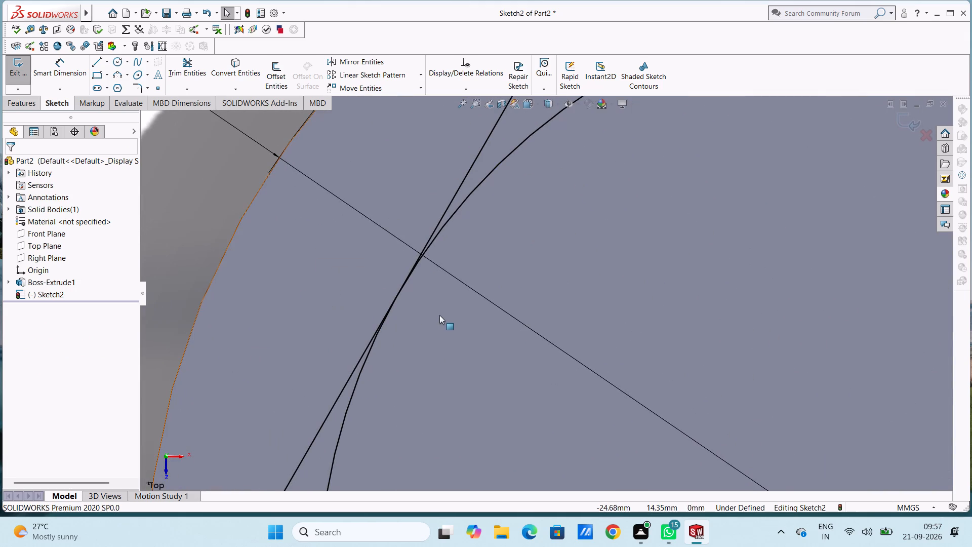
{"action": "scroll", "coordinate": [439, 315], "scroll_direction": "down", "scroll_amount": 3}
{"action": "scroll", "coordinate": [417, 303], "scroll_direction": "up", "scroll_amount": 10}
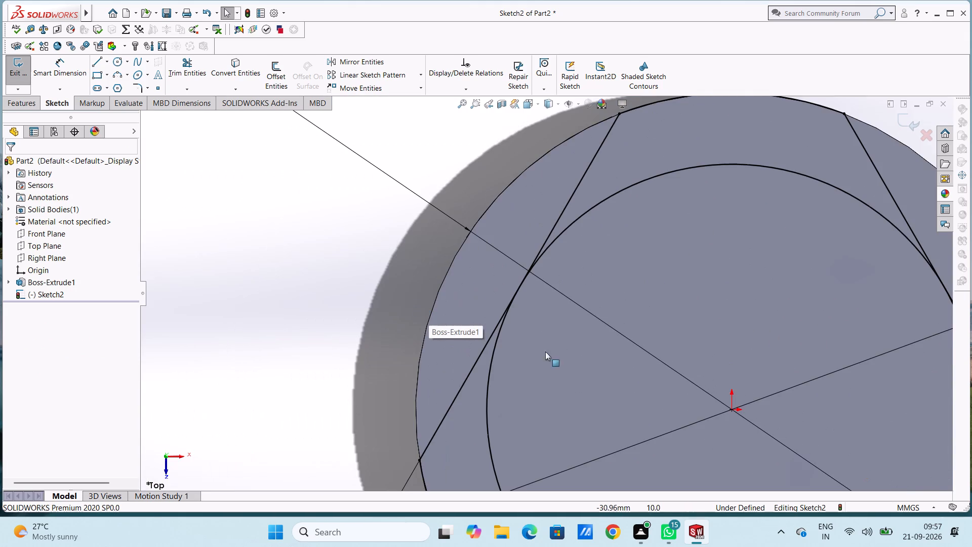
{"action": "scroll", "coordinate": [647, 388], "scroll_direction": "up", "scroll_amount": 6}
{"action": "scroll", "coordinate": [643, 320], "scroll_direction": "down", "scroll_amount": 6}
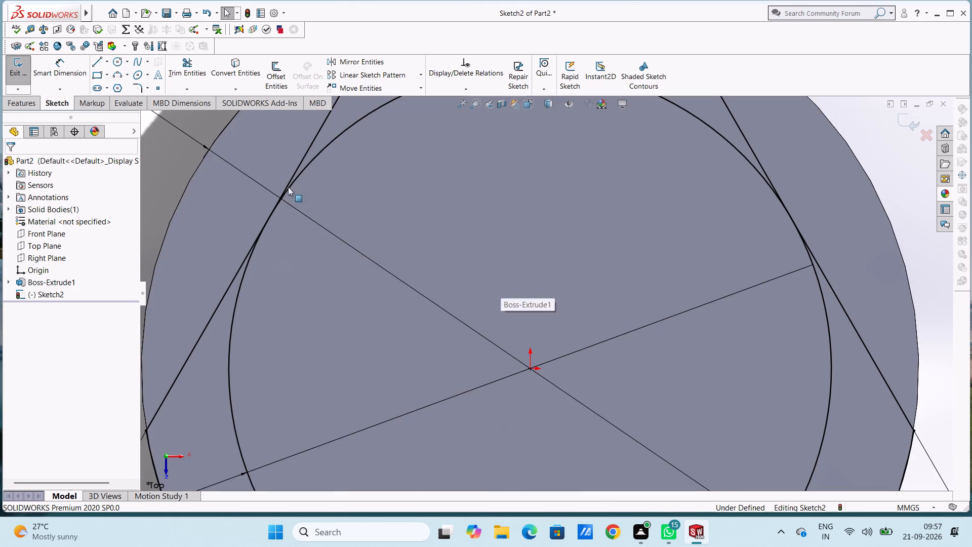
{"action": "left_click", "coordinate": [115, 66]}
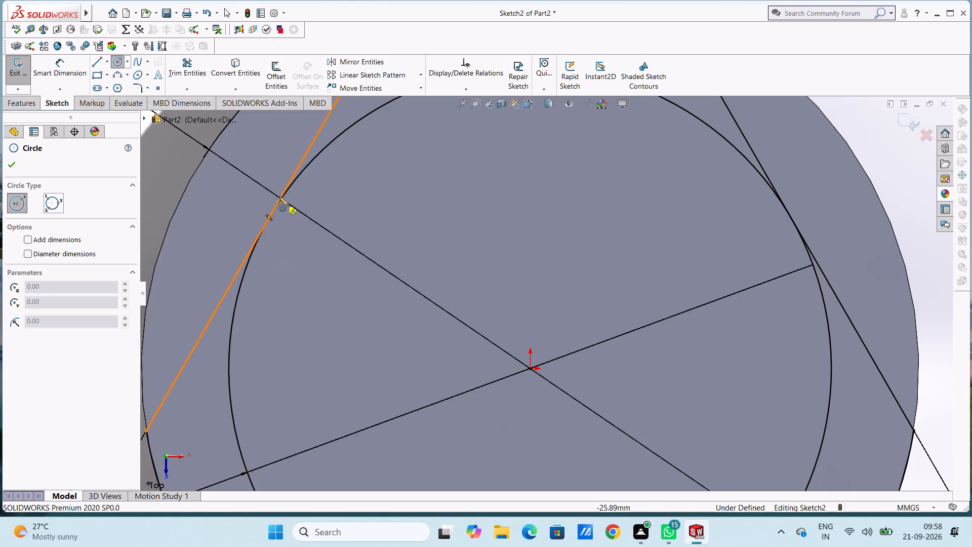
{"action": "scroll", "coordinate": [281, 198], "scroll_direction": "down", "scroll_amount": 7}
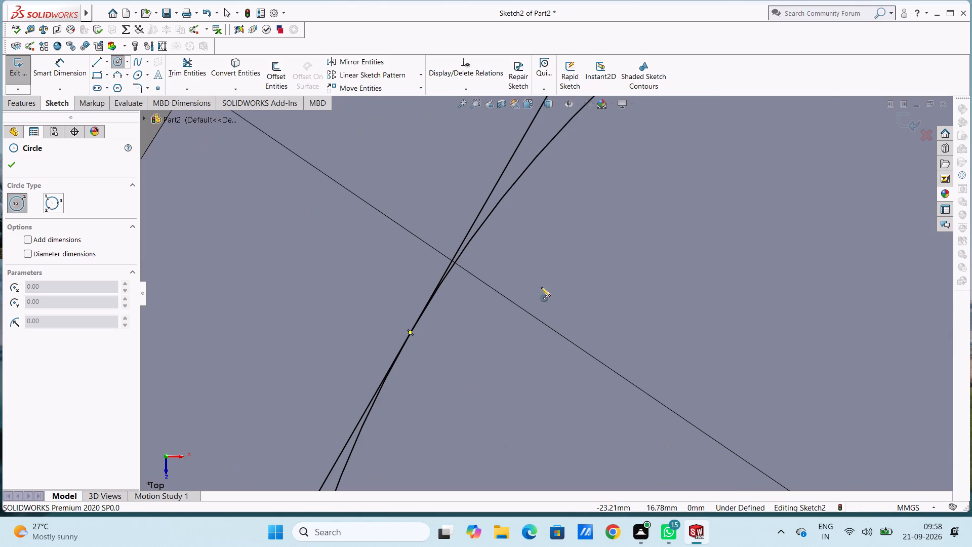
{"action": "scroll", "coordinate": [467, 282], "scroll_direction": "down", "scroll_amount": 6}
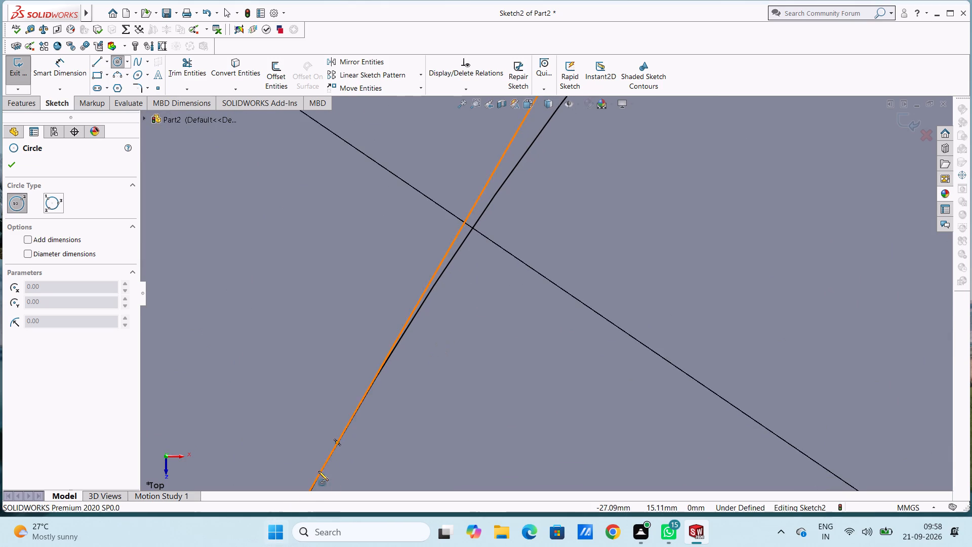
{"action": "scroll", "coordinate": [324, 445], "scroll_direction": "up", "scroll_amount": 5}
{"action": "scroll", "coordinate": [435, 435], "scroll_direction": "up", "scroll_amount": 2}
{"action": "scroll", "coordinate": [492, 343], "scroll_direction": "down", "scroll_amount": 6}
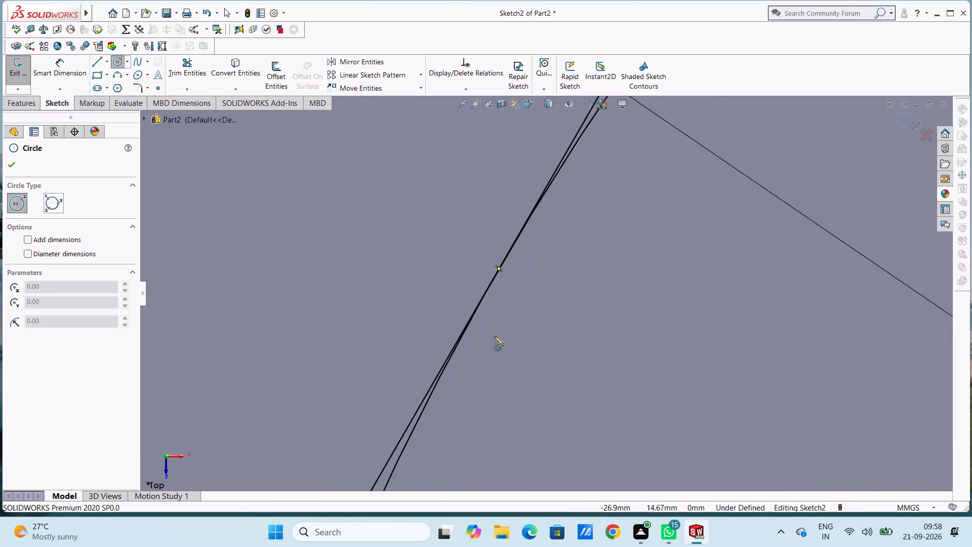
{"action": "scroll", "coordinate": [510, 265], "scroll_direction": "down", "scroll_amount": 10}
{"action": "scroll", "coordinate": [516, 282], "scroll_direction": "up", "scroll_amount": 6}
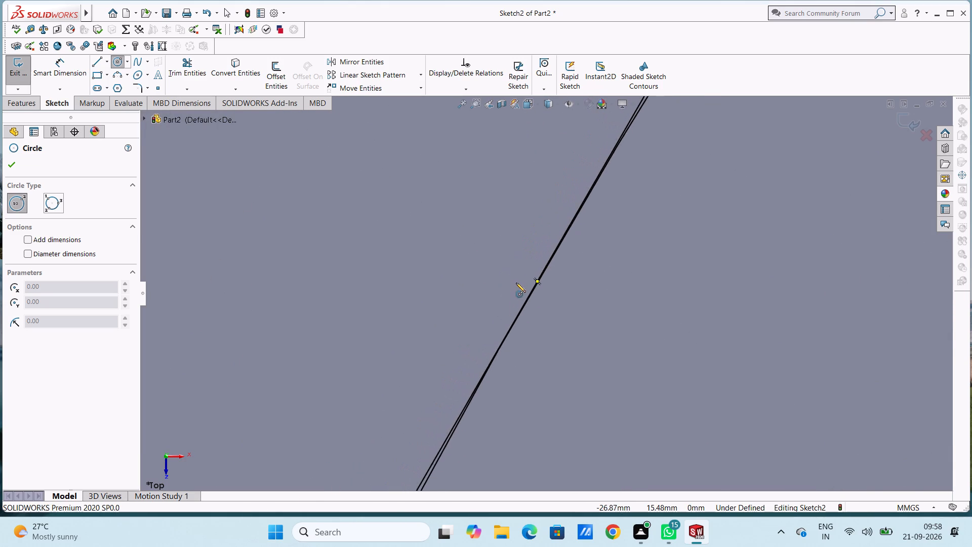
{"action": "scroll", "coordinate": [516, 282], "scroll_direction": "up", "scroll_amount": 19}
{"action": "scroll", "coordinate": [516, 282], "scroll_direction": "up", "scroll_amount": 6}
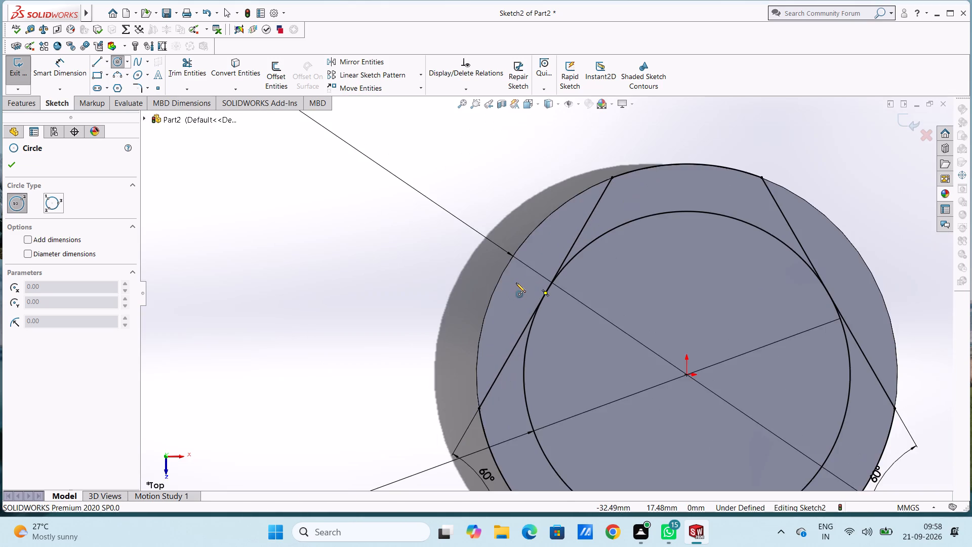
{"action": "scroll", "coordinate": [516, 283], "scroll_direction": "up", "scroll_amount": 5}
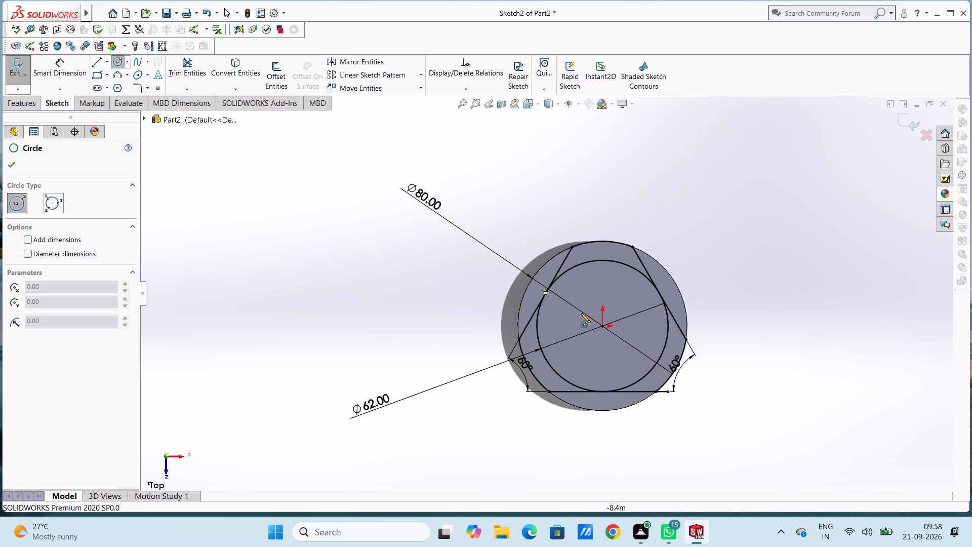
{"action": "scroll", "coordinate": [549, 288], "scroll_direction": "down", "scroll_amount": 6}
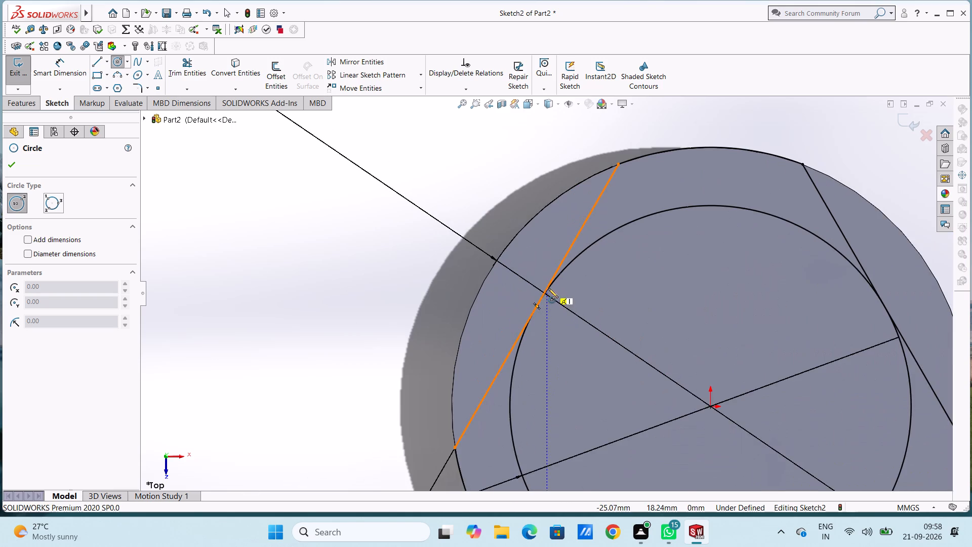
{"action": "scroll", "coordinate": [545, 296], "scroll_direction": "down", "scroll_amount": 2}
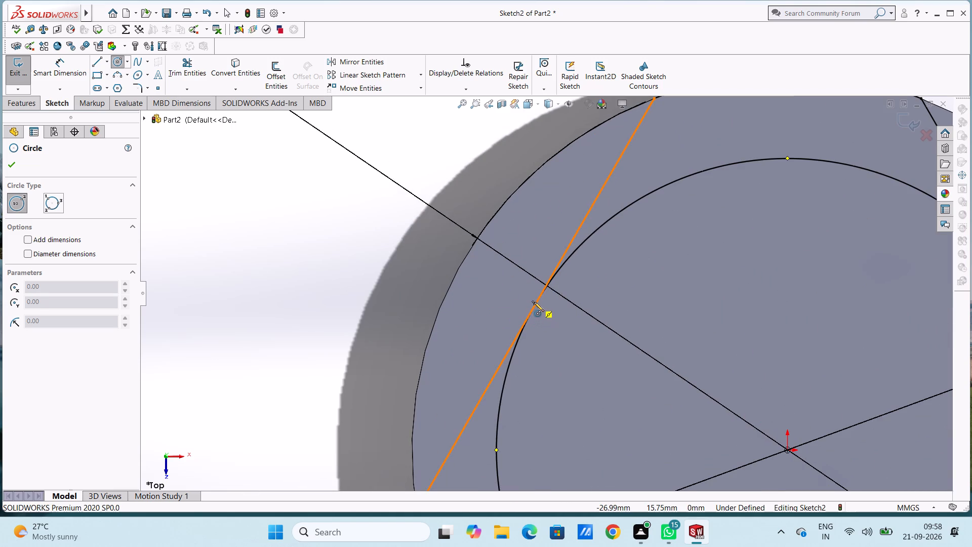
{"action": "left_click", "coordinate": [534, 302]}
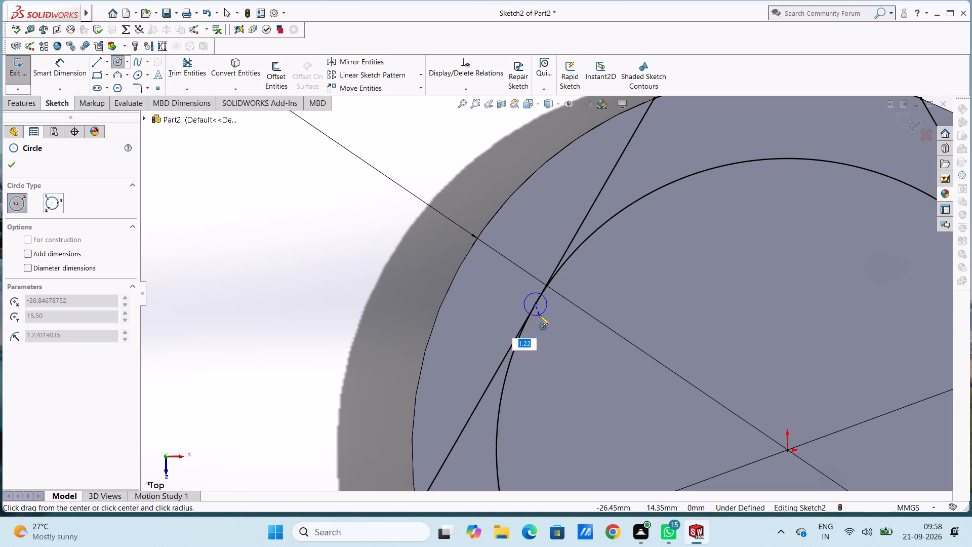
{"action": "key", "text": "4"}
{"action": "key", "text": "Return"}
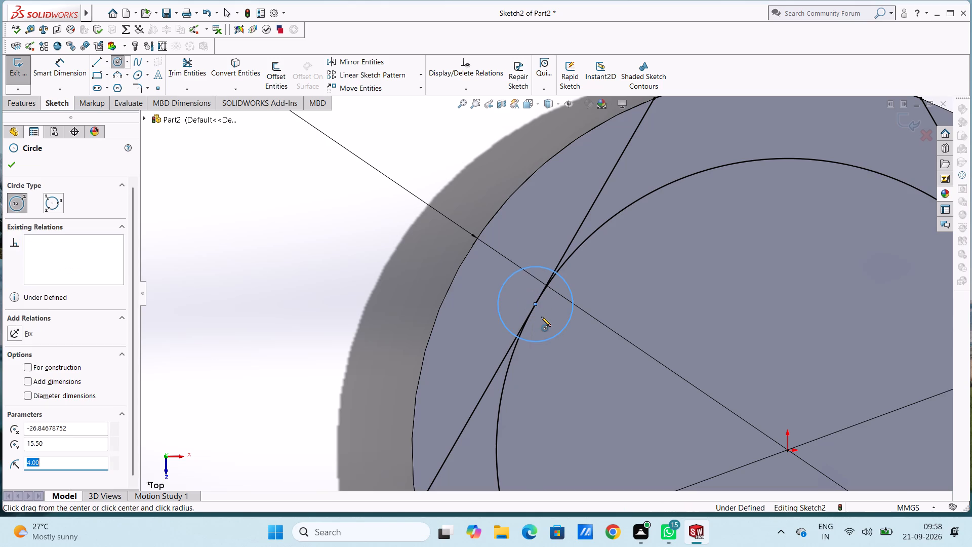
Draw a circle of radius 4 mm centred where the horizontal line touches the 62 mm circle.
{"action": "scroll", "coordinate": [541, 317], "scroll_direction": "up", "scroll_amount": 8}
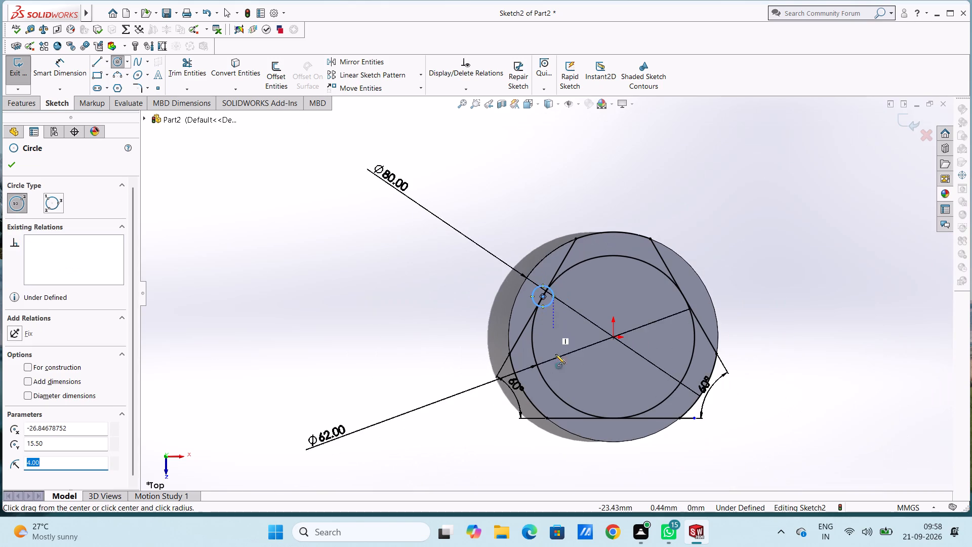
{"action": "scroll", "coordinate": [612, 425], "scroll_direction": "down", "scroll_amount": 8}
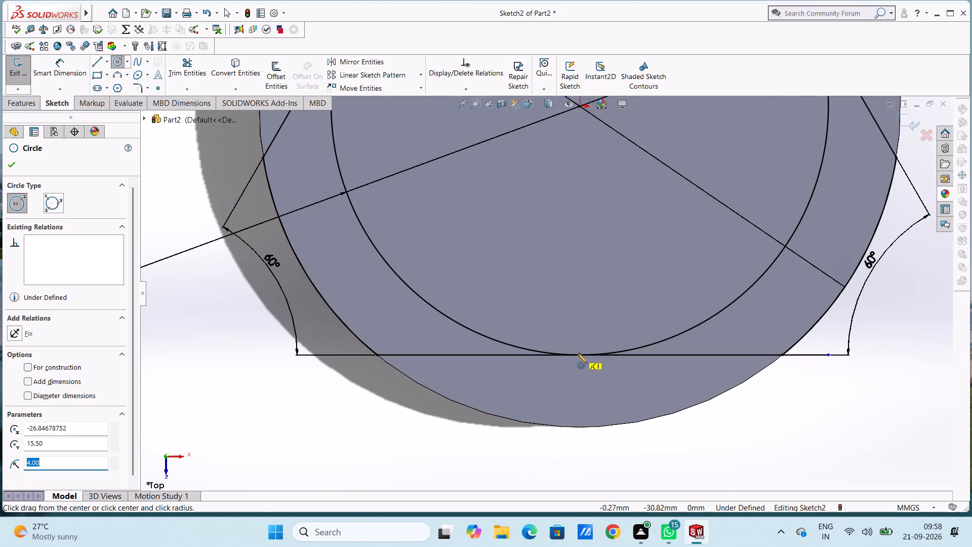
{"action": "left_click", "coordinate": [579, 354]}
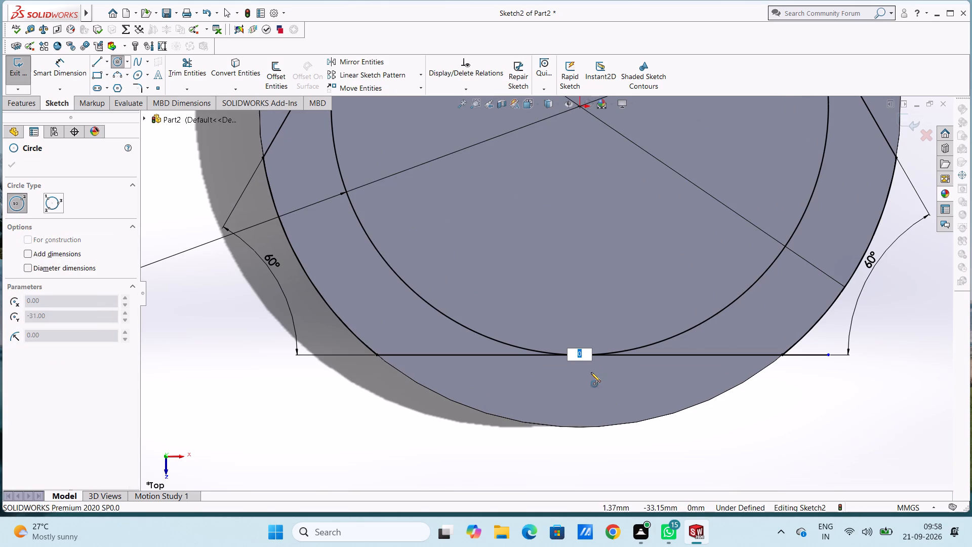
{"action": "key", "text": "Escape"}
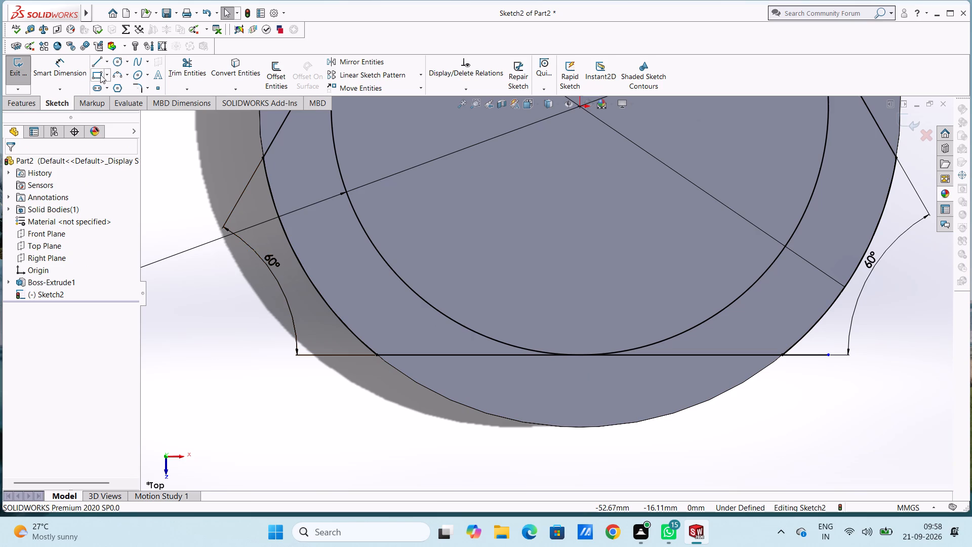
{"action": "left_click", "coordinate": [116, 64]}
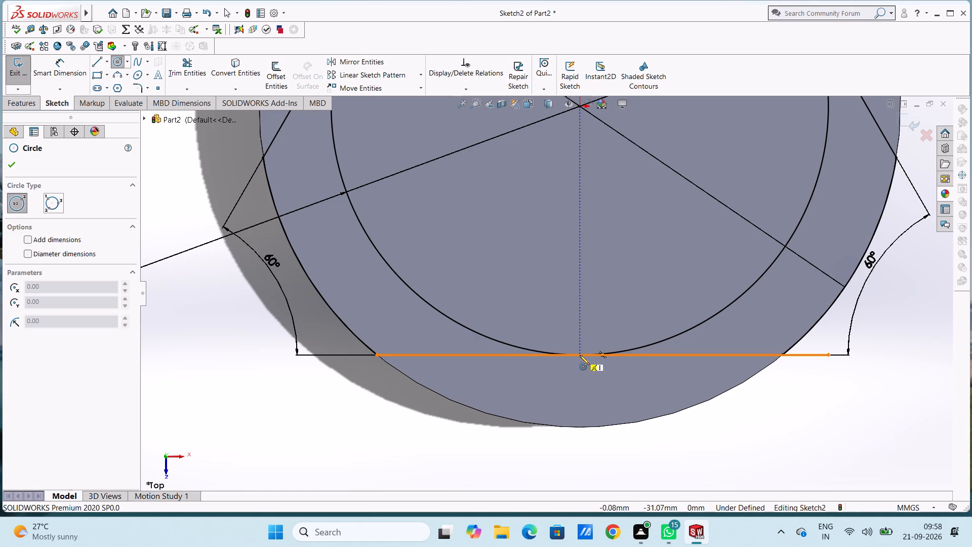
{"action": "left_click", "coordinate": [580, 355]}
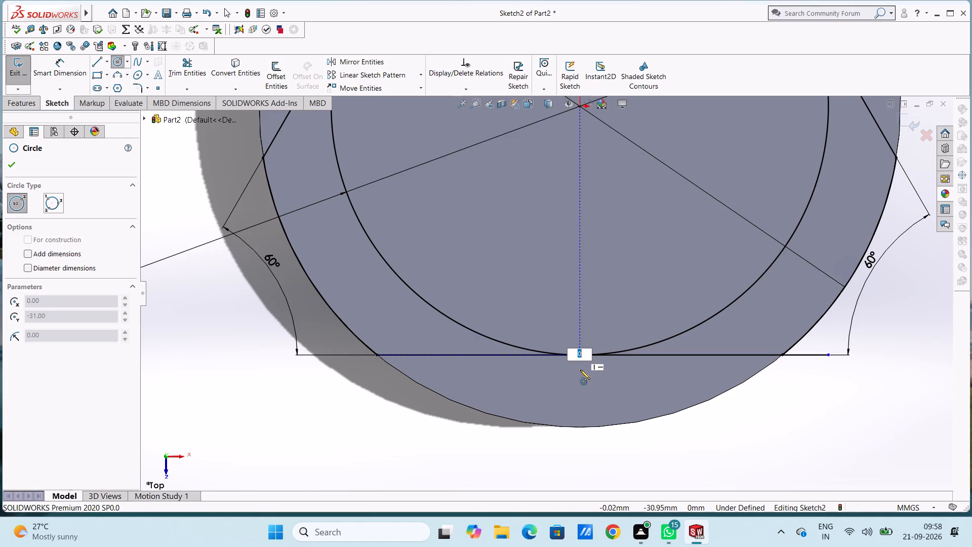
{"action": "key", "text": "4"}
{"action": "key", "text": "Return"}
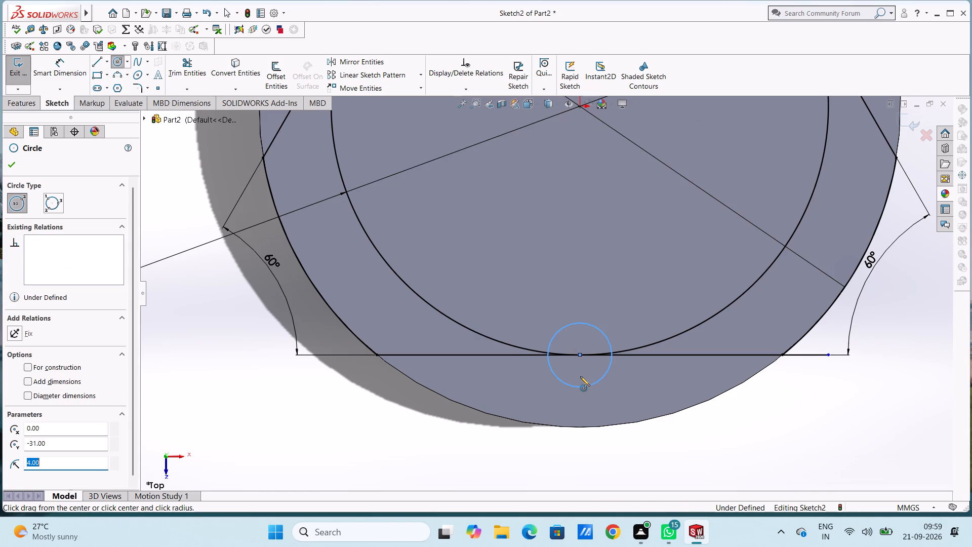
Draw a circle of radius 4 mm centred where the +X side slanted line touches the 62 mm circle.
{"action": "scroll", "coordinate": [580, 376], "scroll_direction": "up", "scroll_amount": 6}
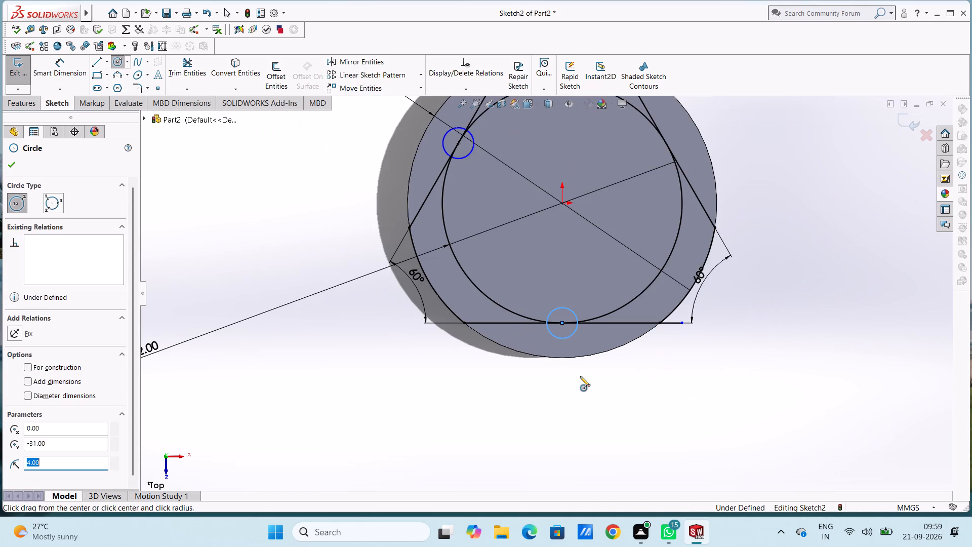
{"action": "scroll", "coordinate": [580, 376], "scroll_direction": "up", "scroll_amount": 3}
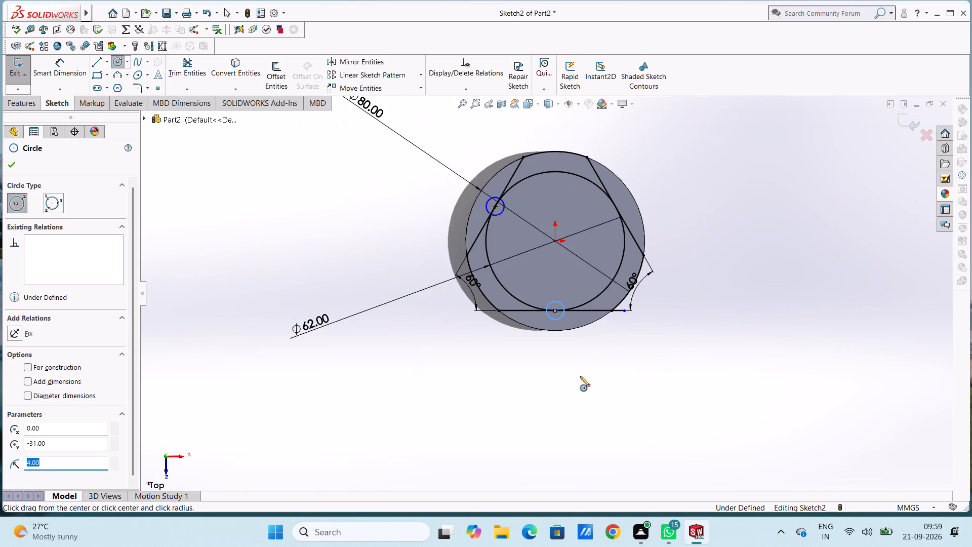
{"action": "scroll", "coordinate": [600, 239], "scroll_direction": "down", "scroll_amount": 3}
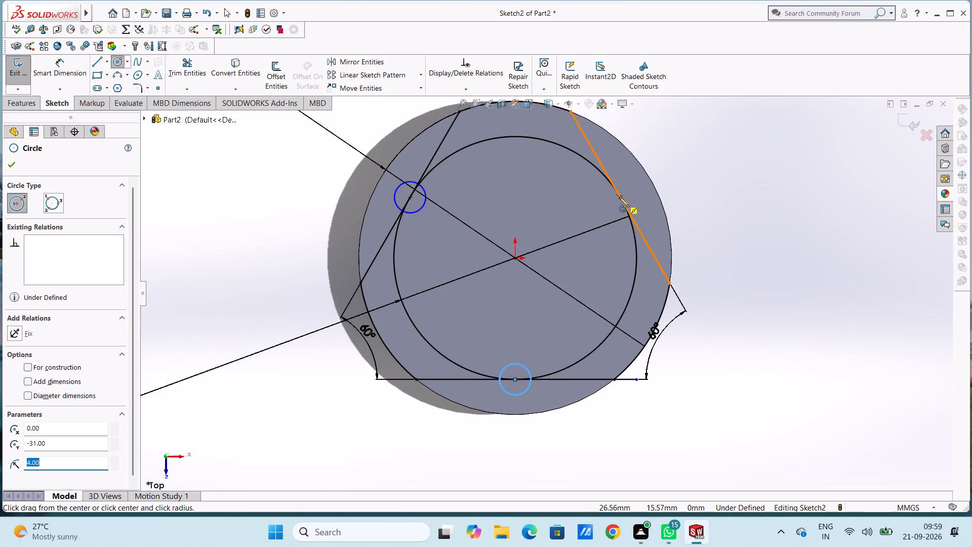
{"action": "left_click", "coordinate": [619, 197]}
{"action": "key", "text": "4"}
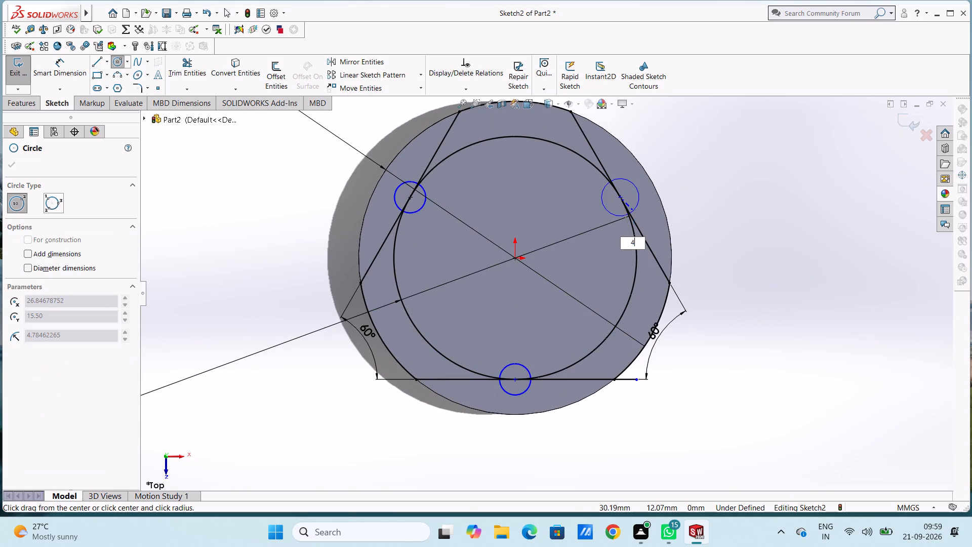
{"action": "key", "text": "Return"}
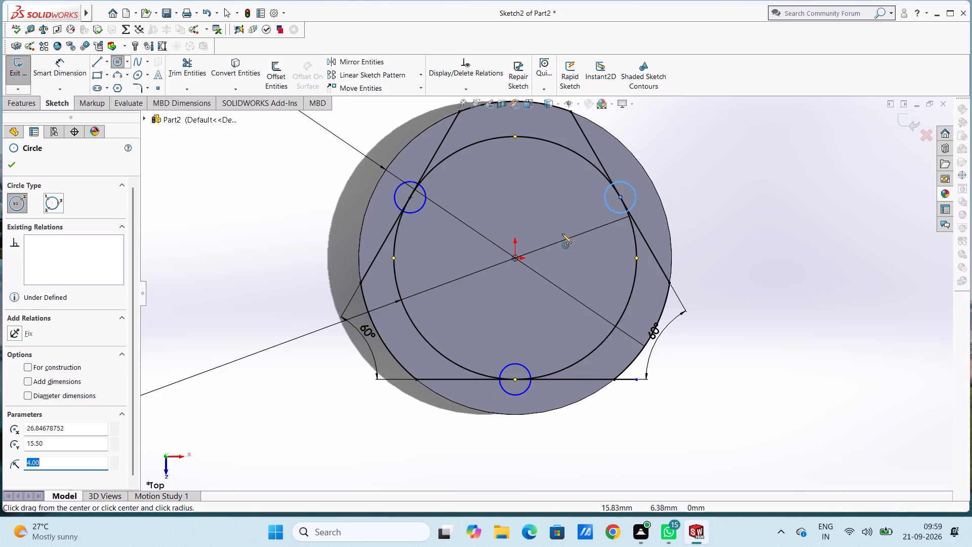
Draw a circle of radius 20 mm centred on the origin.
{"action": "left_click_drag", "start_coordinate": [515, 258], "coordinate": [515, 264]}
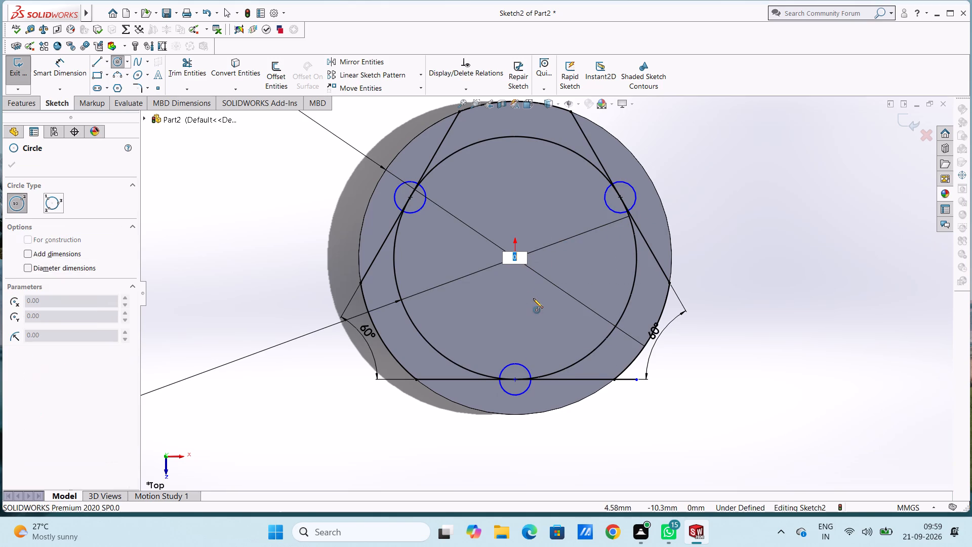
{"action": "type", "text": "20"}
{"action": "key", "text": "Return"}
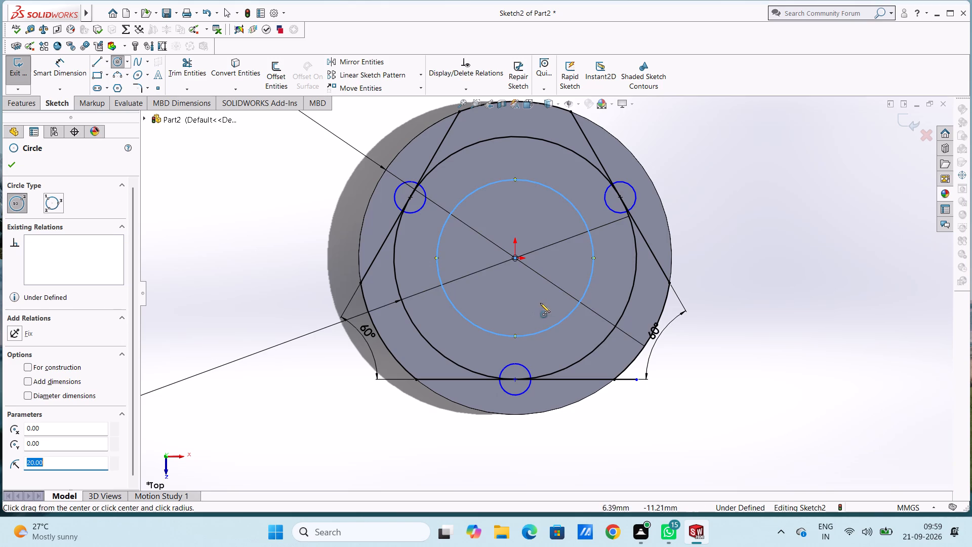
Draw a circle of radius 14 mm centred on the origin.
{"action": "left_click", "coordinate": [516, 257]}
{"action": "type", "text": "14"}
{"action": "key", "text": "Return"}
{"action": "key", "text": "Escape"}
{"action": "key", "text": "Escape"}
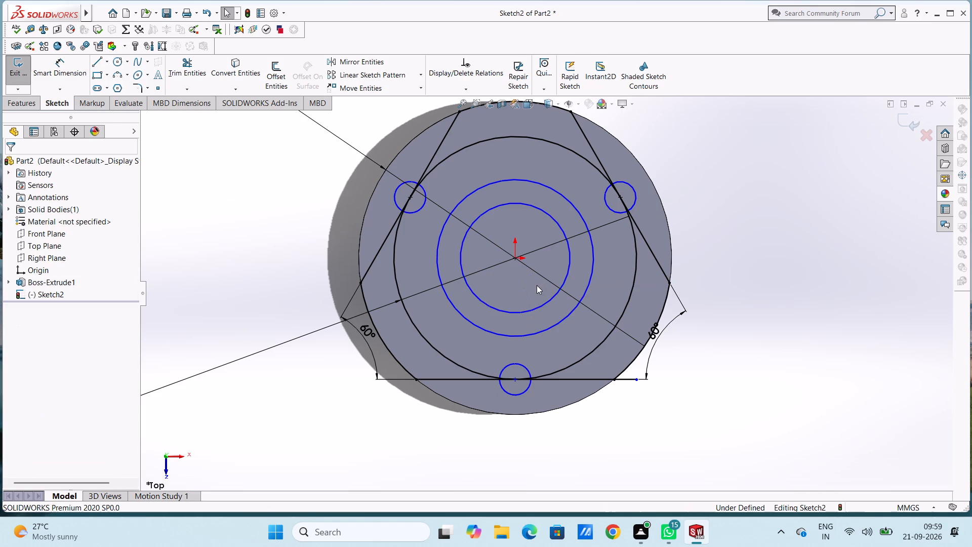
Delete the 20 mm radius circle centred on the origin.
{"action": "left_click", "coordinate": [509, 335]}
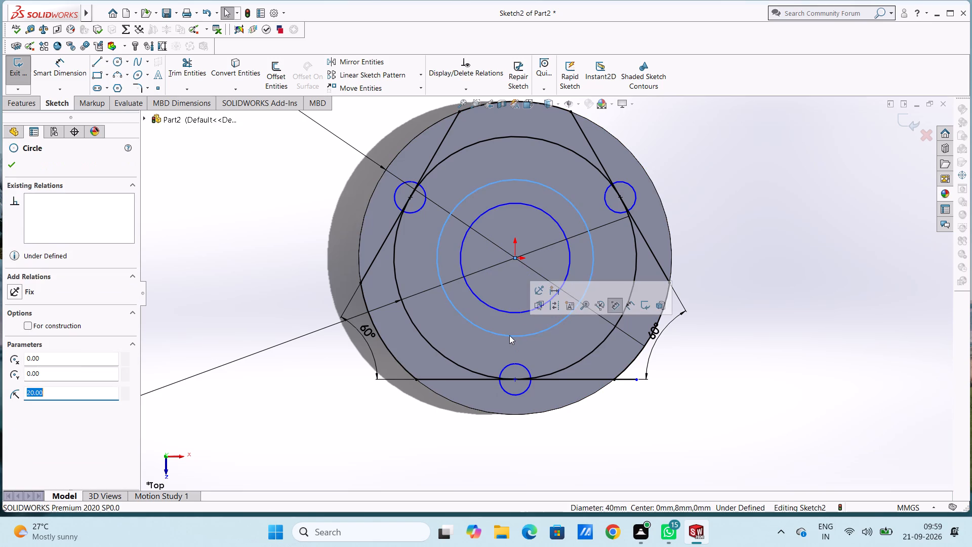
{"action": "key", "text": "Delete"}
Dimension the three small circles at the tangent points with a diameter of 8 mm each.
{"action": "scroll", "coordinate": [509, 335], "scroll_direction": "up", "scroll_amount": 2}
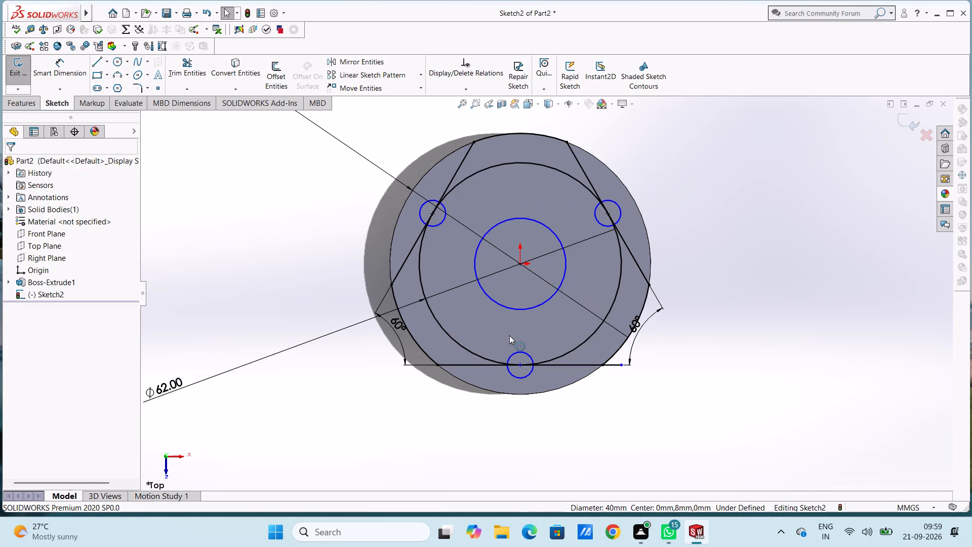
{"action": "left_click", "coordinate": [67, 80]}
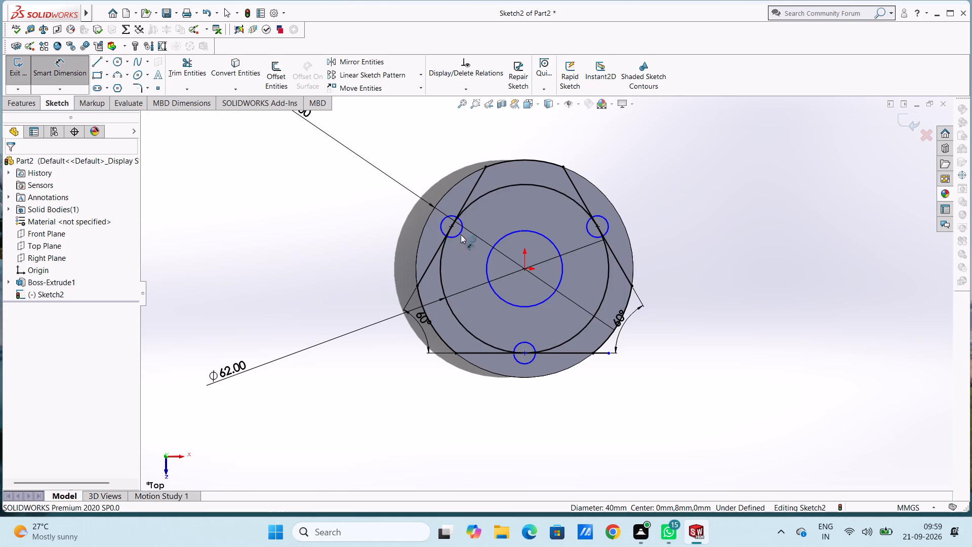
{"action": "left_click", "coordinate": [440, 226]}
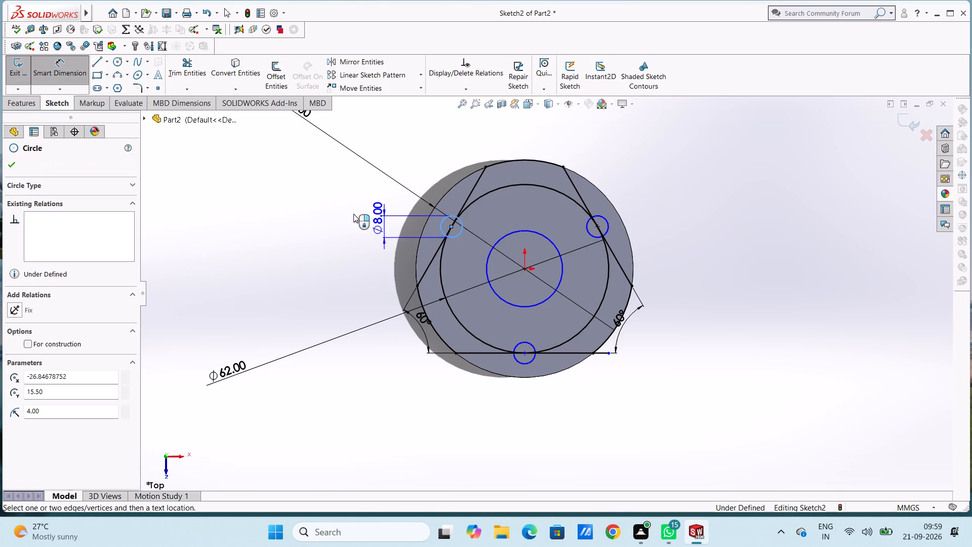
{"action": "left_click", "coordinate": [269, 220]}
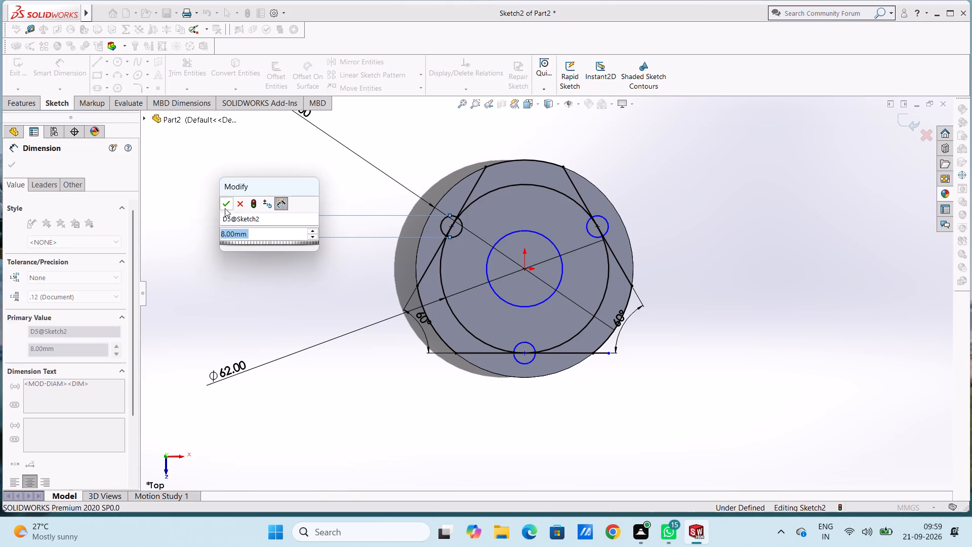
{"action": "left_click", "coordinate": [224, 207]}
{"action": "left_click", "coordinate": [202, 220]}
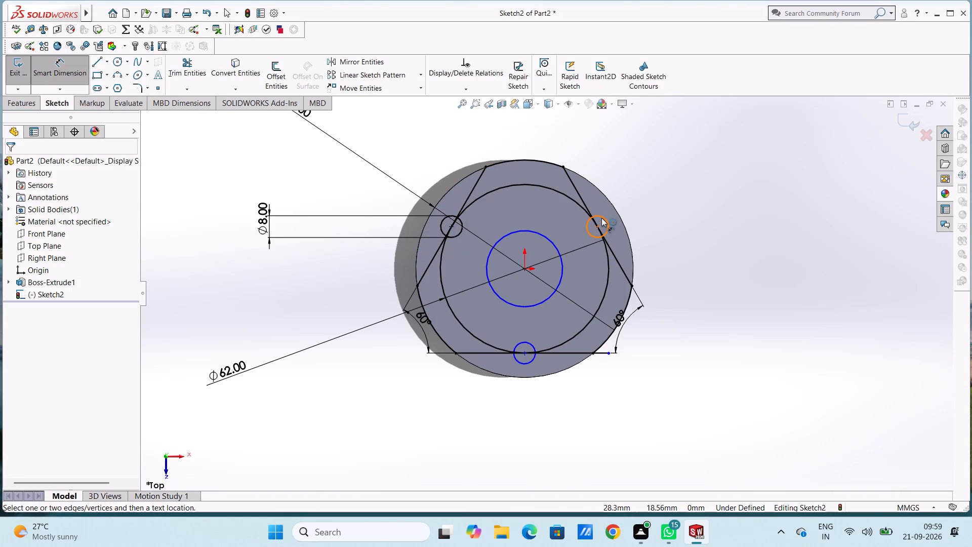
{"action": "left_click", "coordinate": [601, 218]}
{"action": "left_click", "coordinate": [814, 171]}
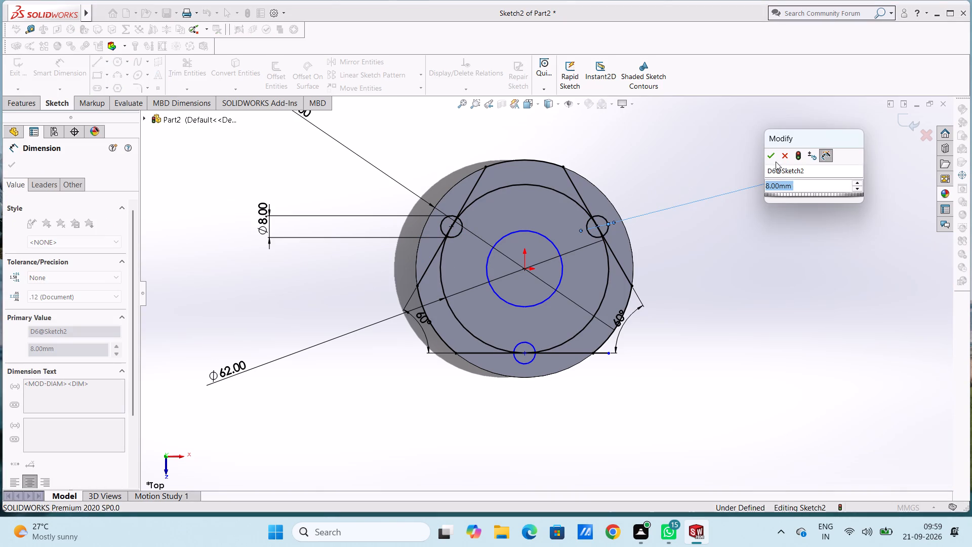
{"action": "left_click", "coordinate": [769, 158]}
{"action": "left_click", "coordinate": [706, 156]}
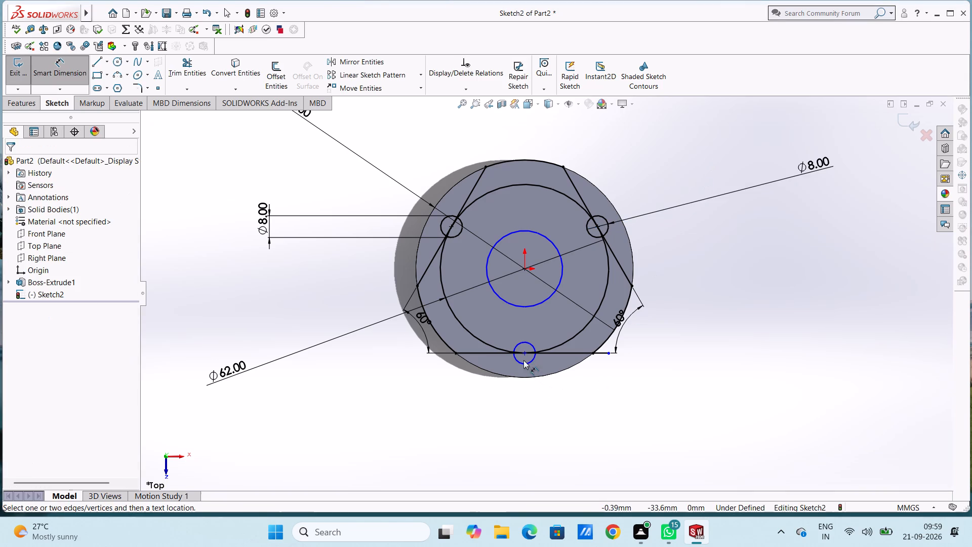
{"action": "left_click", "coordinate": [523, 364]}
{"action": "left_click", "coordinate": [429, 456]}
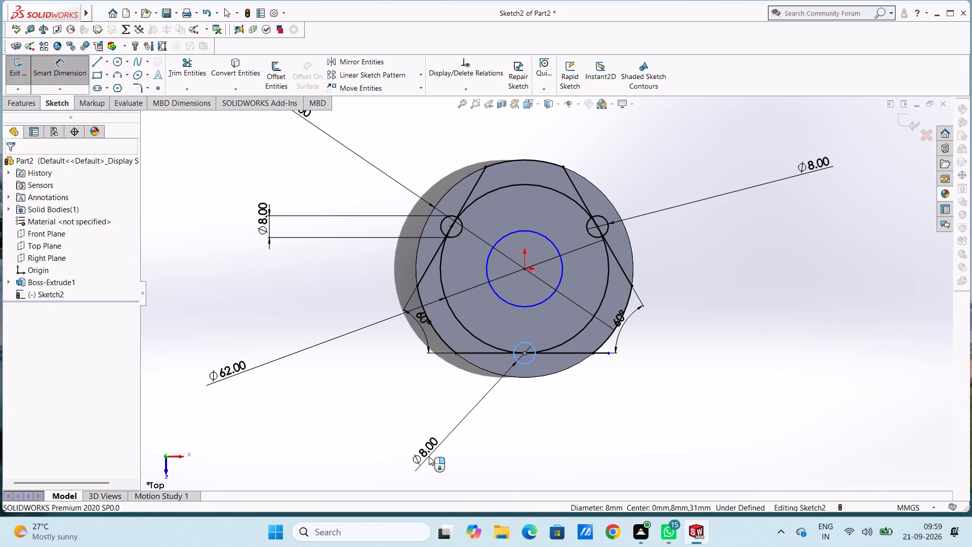
{"action": "left_click", "coordinate": [385, 441]}
{"action": "left_click", "coordinate": [360, 413]}
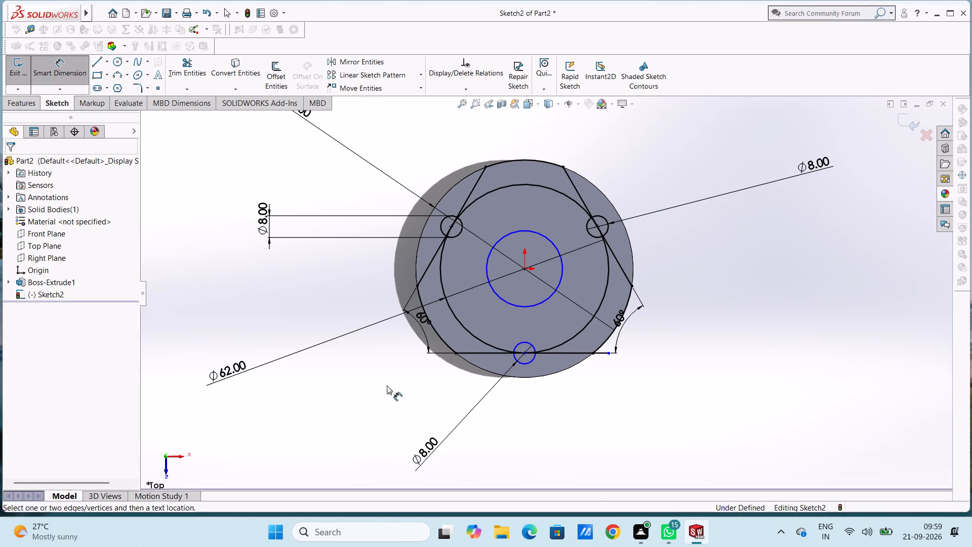
Dimension the central circle's diameter as 28 mm.
{"action": "left_click", "coordinate": [560, 264]}
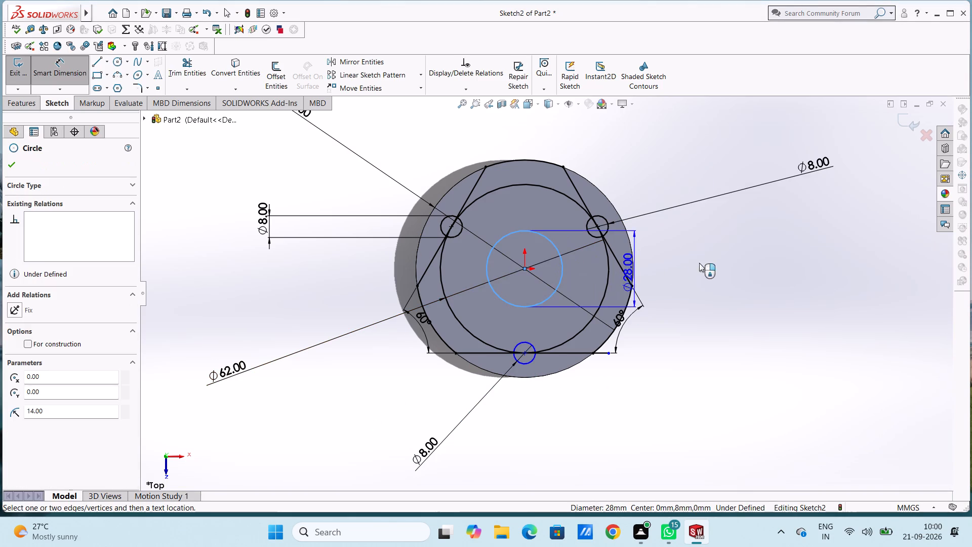
{"action": "left_click", "coordinate": [844, 200]}
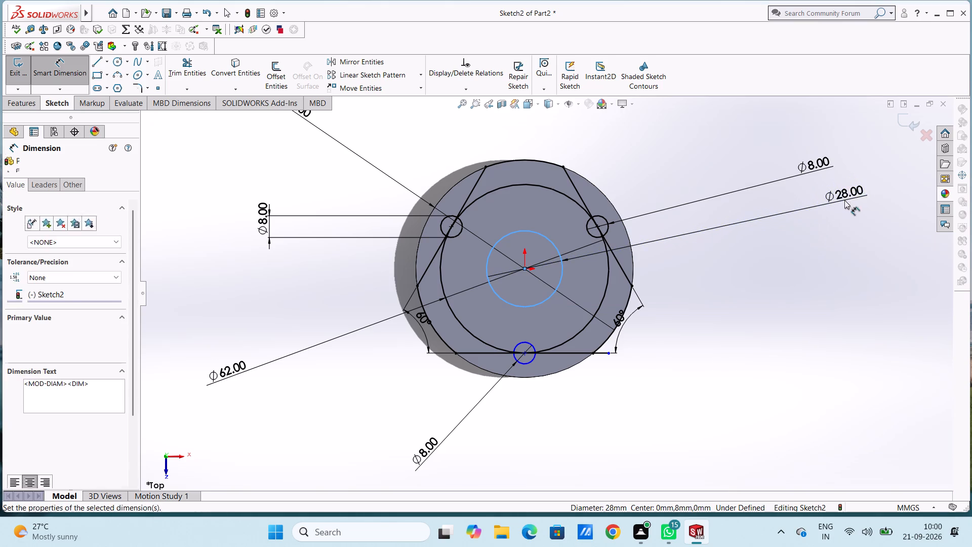
{"action": "left_click", "coordinate": [797, 187]}
{"action": "left_click", "coordinate": [738, 168]}
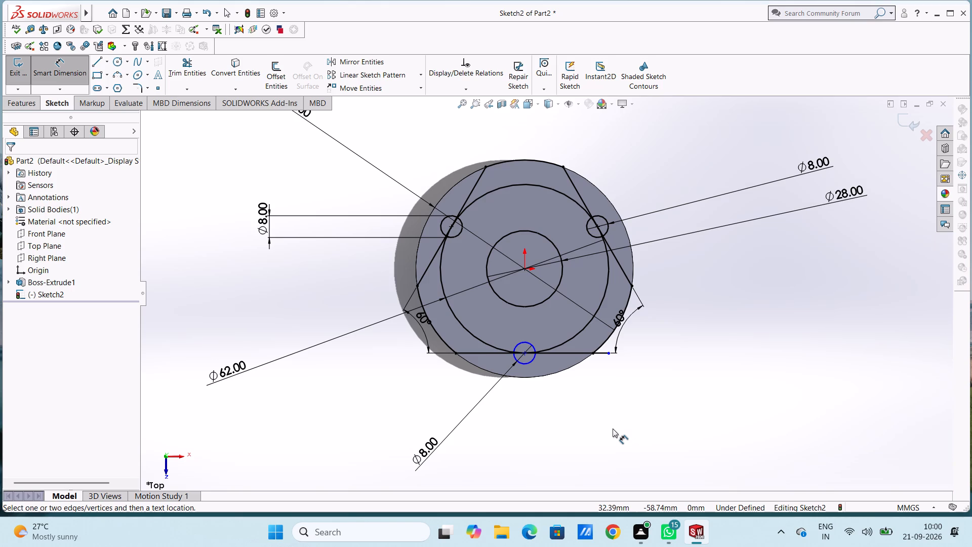
Dimension the vertical distance from the origin to the centre of the small circle on the horizontal line as 31 mm.
{"action": "left_click", "coordinate": [524, 268]}
{"action": "left_click", "coordinate": [525, 354]}
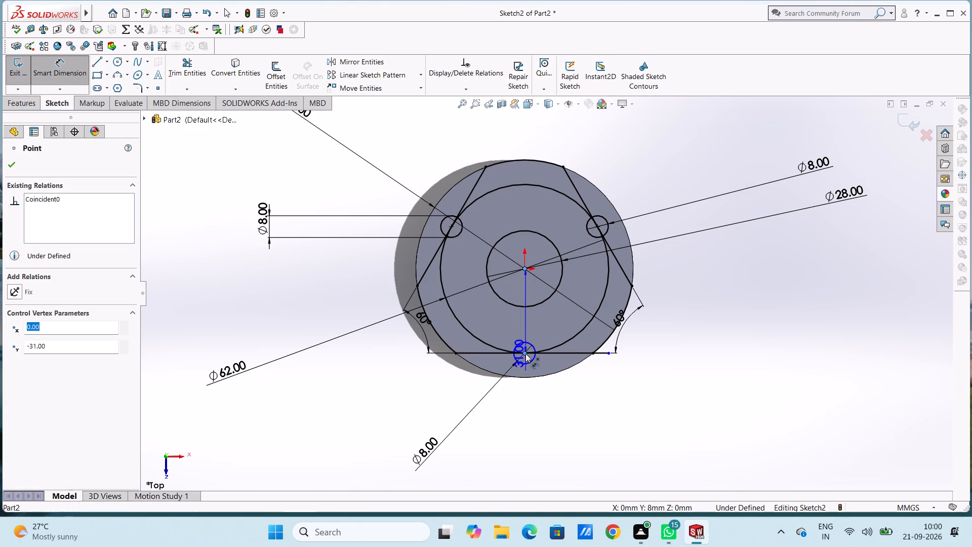
{"action": "left_click", "coordinate": [796, 358]}
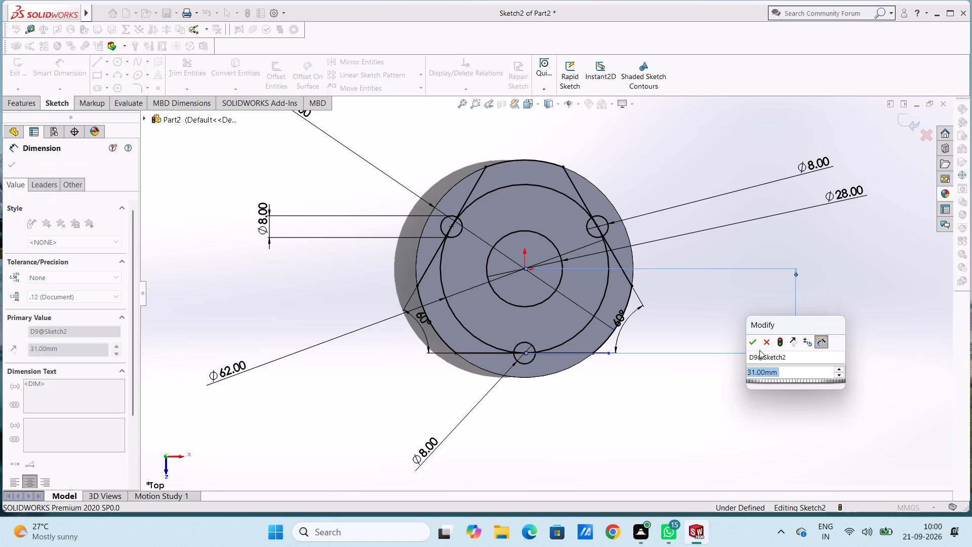
{"action": "left_click", "coordinate": [755, 347]}
{"action": "left_click", "coordinate": [751, 323]}
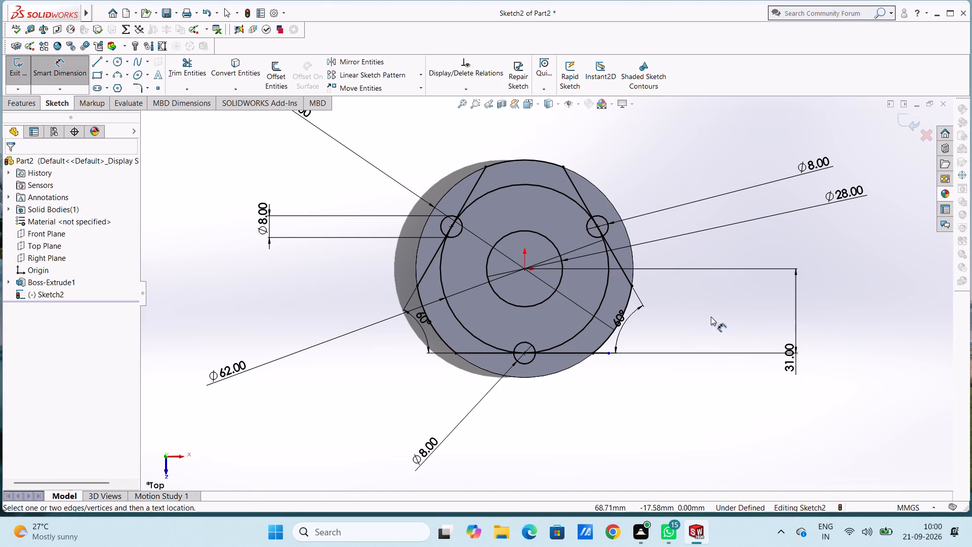
{"action": "key", "text": "Escape"}
{"action": "key", "text": "Escape"}
{"action": "key", "text": "Escape"}
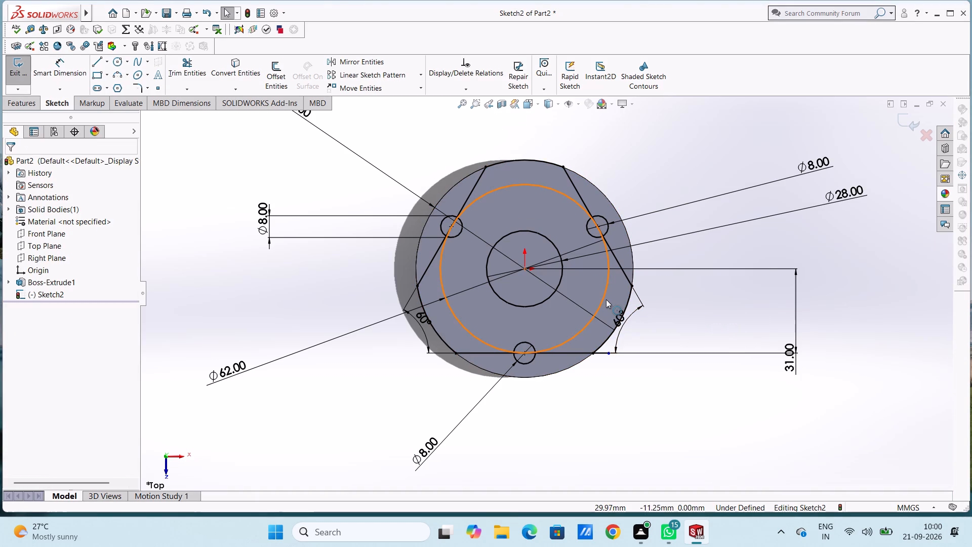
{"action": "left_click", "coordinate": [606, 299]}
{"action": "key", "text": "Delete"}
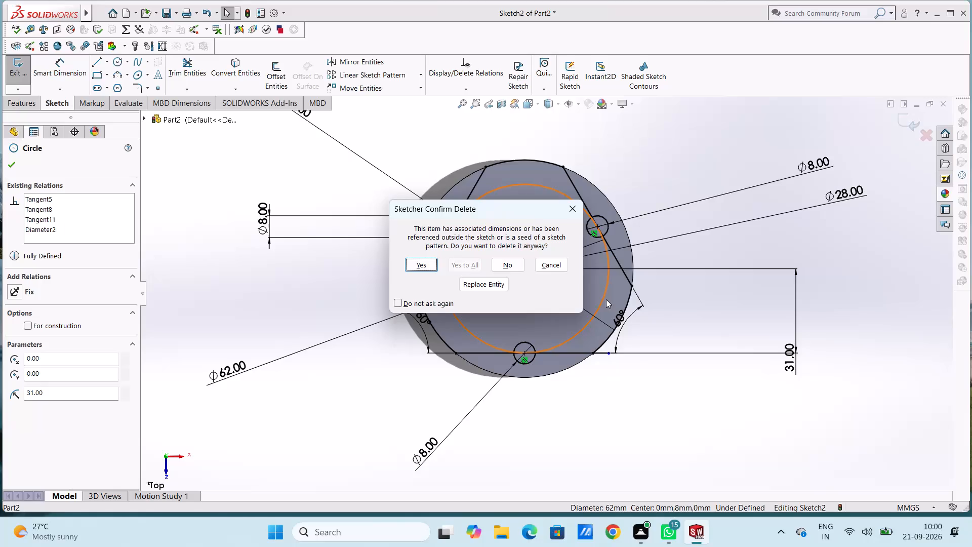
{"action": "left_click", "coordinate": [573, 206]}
Trim the tangent line and 62 mm circle inside the upper-left 8 mm circle, plus the 62 mm circle's arcs on either side of it.
{"action": "left_click_drag", "start_coordinate": [184, 63], "coordinate": [186, 70]}
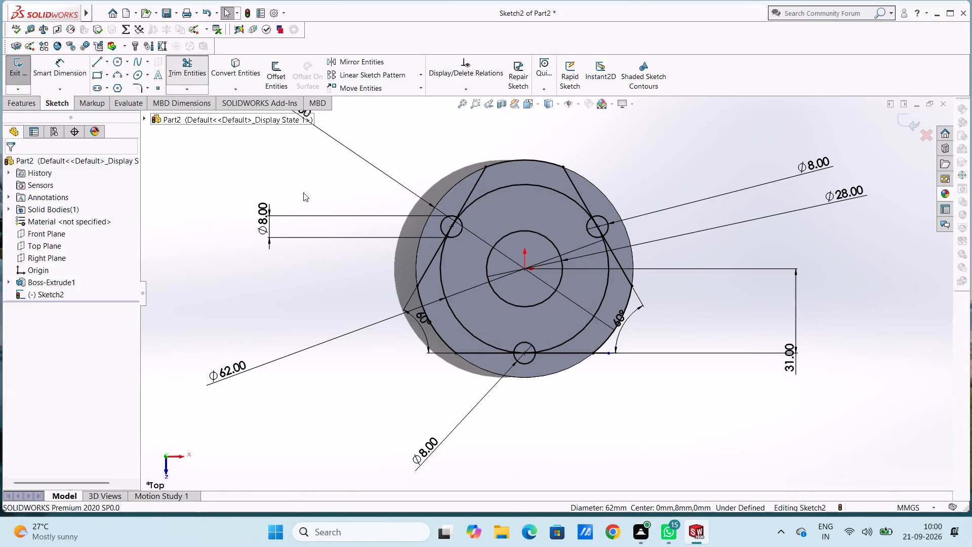
{"action": "scroll", "coordinate": [486, 258], "scroll_direction": "down", "scroll_amount": 6}
{"action": "scroll", "coordinate": [474, 233], "scroll_direction": "up", "scroll_amount": 4}
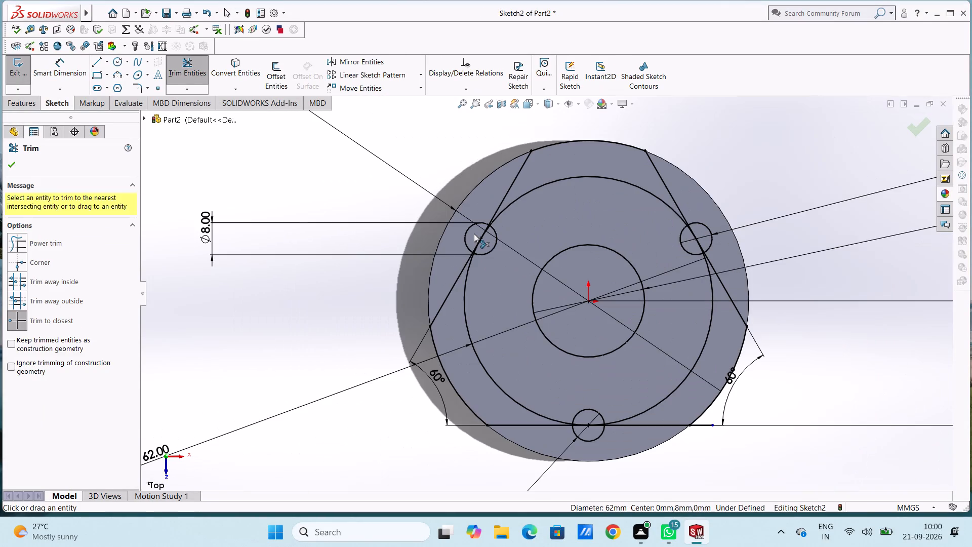
{"action": "scroll", "coordinate": [477, 236], "scroll_direction": "down", "scroll_amount": 3}
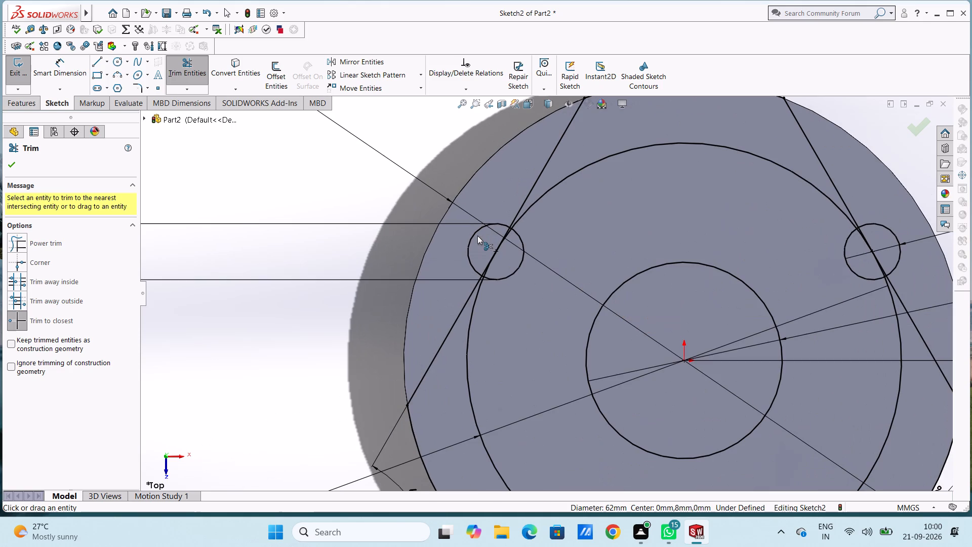
{"action": "left_click", "coordinate": [504, 242]}
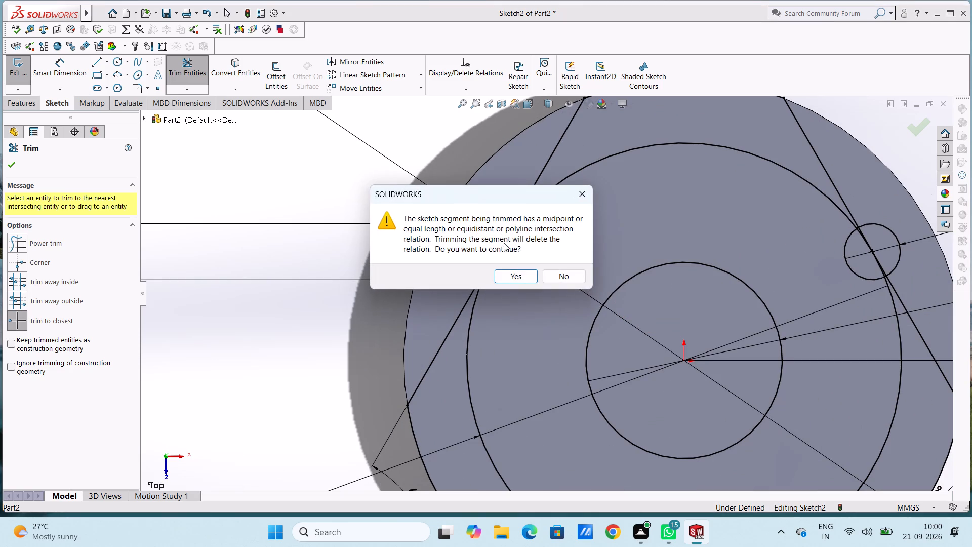
{"action": "left_click", "coordinate": [517, 277]}
{"action": "left_click", "coordinate": [502, 240]}
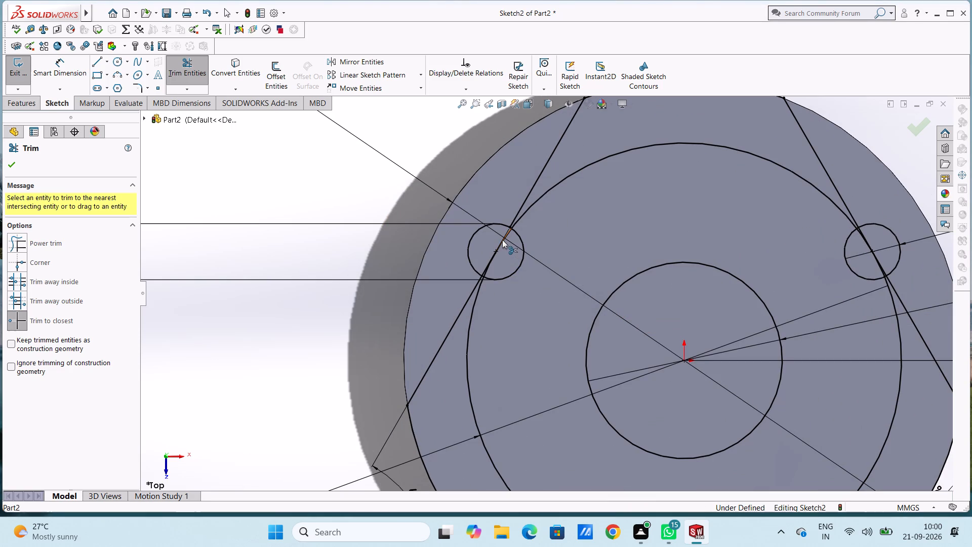
{"action": "left_click", "coordinate": [503, 233]}
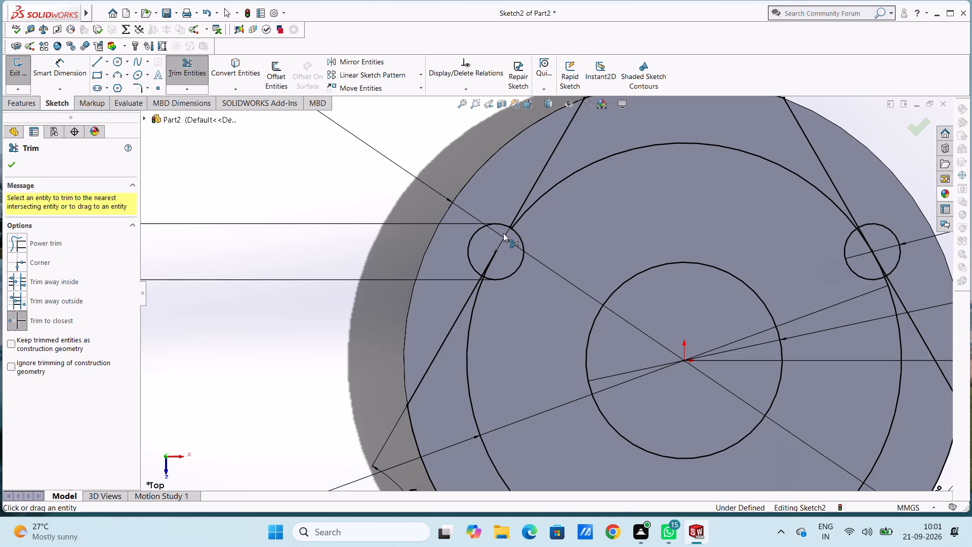
{"action": "double_click", "coordinate": [503, 233]}
{"action": "triple_click", "coordinate": [504, 233]}
{"action": "left_click", "coordinate": [504, 233]}
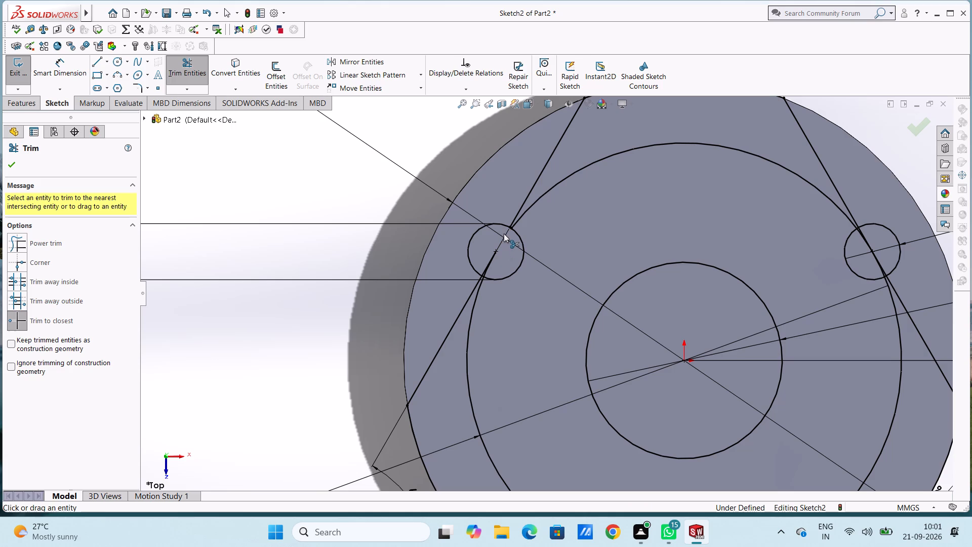
{"action": "left_click", "coordinate": [504, 233]}
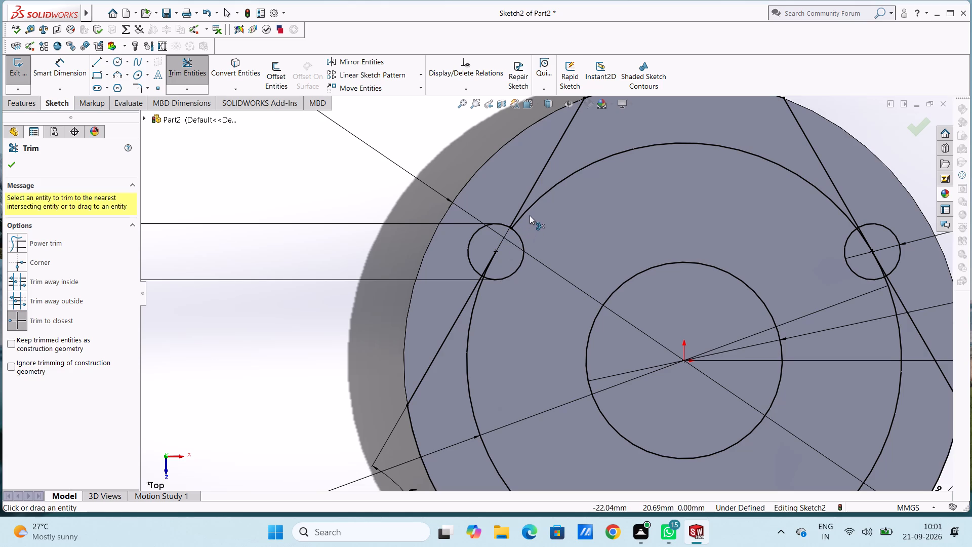
{"action": "left_click", "coordinate": [527, 210]}
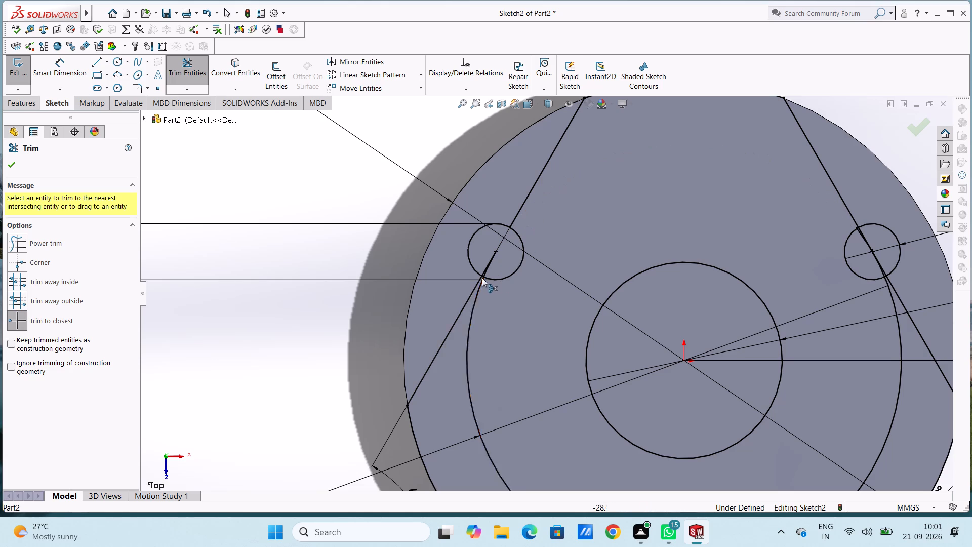
{"action": "scroll", "coordinate": [487, 274], "scroll_direction": "down", "scroll_amount": 5}
{"action": "double_click", "coordinate": [505, 269]}
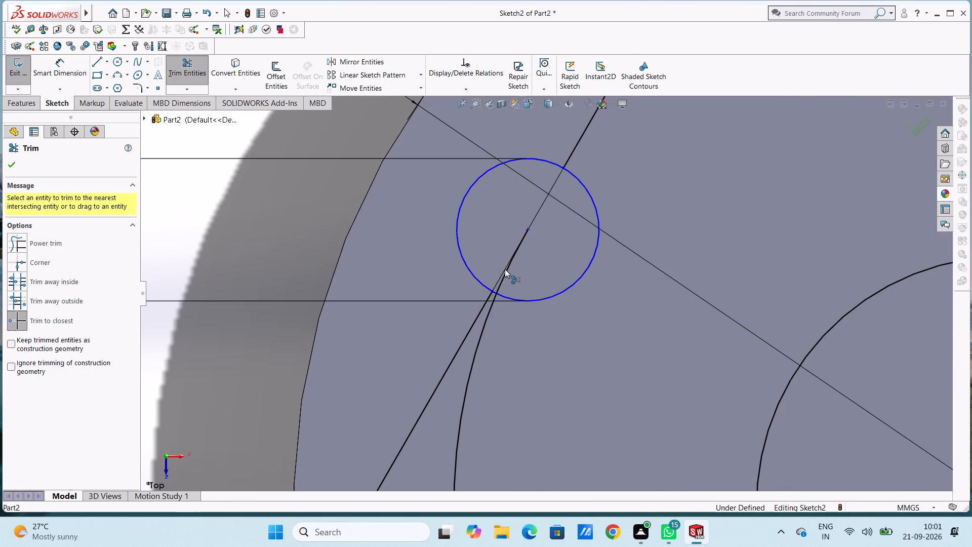
{"action": "double_click", "coordinate": [506, 273]}
{"action": "left_click", "coordinate": [505, 269]}
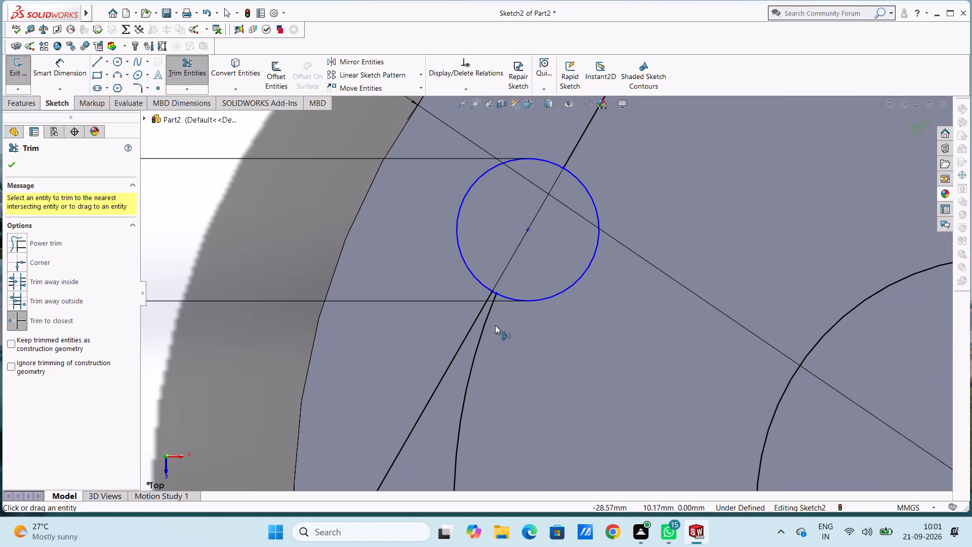
{"action": "left_click", "coordinate": [485, 324]}
Trim the tangent line and 62 mm circle inside the upper-right 8 mm circle, plus the 62 mm circle's arc down to the bottom circle.
{"action": "scroll", "coordinate": [485, 324], "scroll_direction": "up", "scroll_amount": 11}
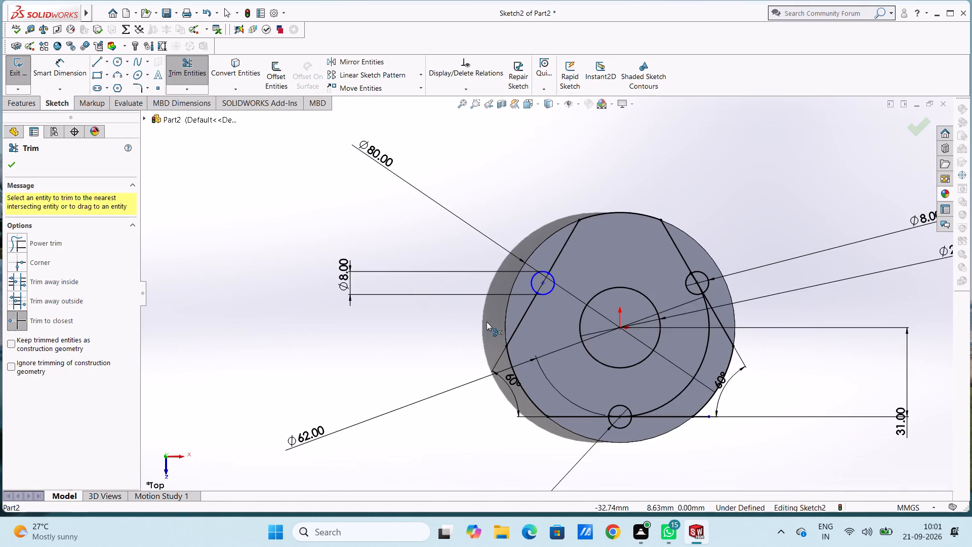
{"action": "scroll", "coordinate": [716, 295], "scroll_direction": "down", "scroll_amount": 6}
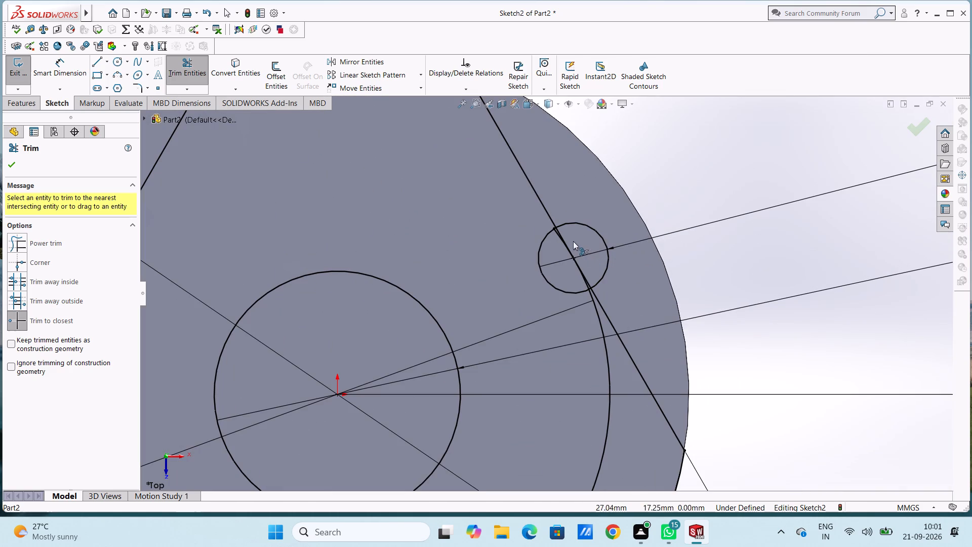
{"action": "double_click", "coordinate": [561, 236]}
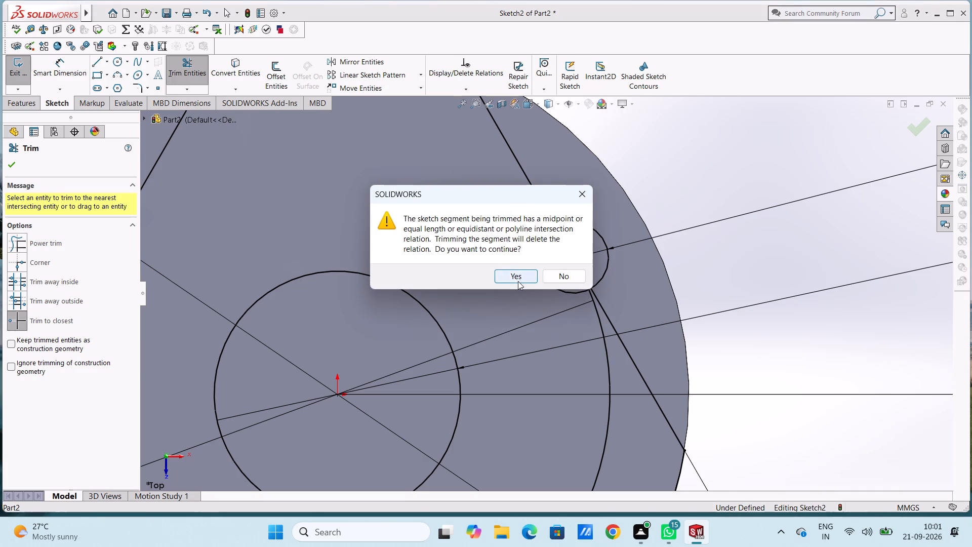
{"action": "left_click", "coordinate": [518, 281]}
{"action": "triple_click", "coordinate": [556, 231]}
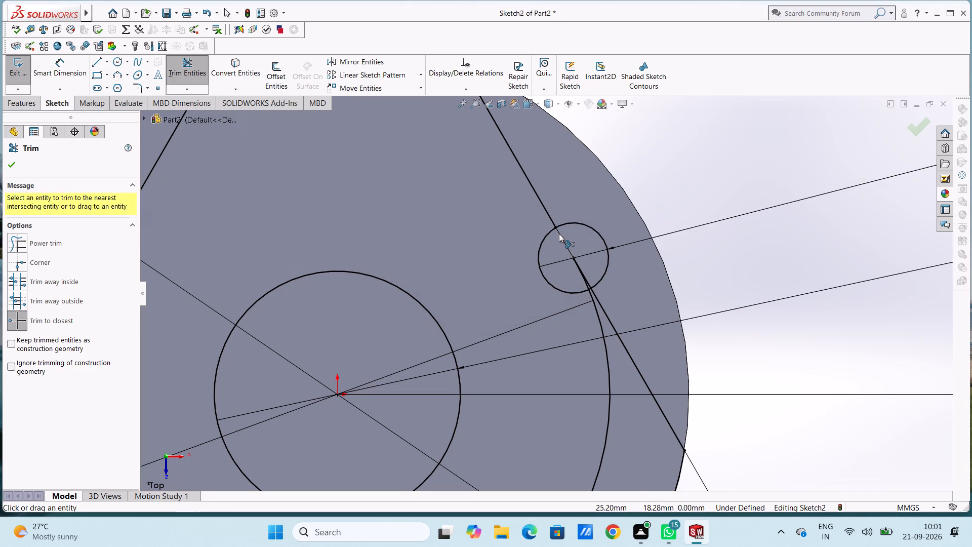
{"action": "left_click_drag", "start_coordinate": [564, 237], "coordinate": [572, 239]}
{"action": "left_click_drag", "start_coordinate": [586, 254], "coordinate": [590, 260]}
{"action": "triple_click", "coordinate": [581, 270]}
{"action": "left_click", "coordinate": [581, 273]}
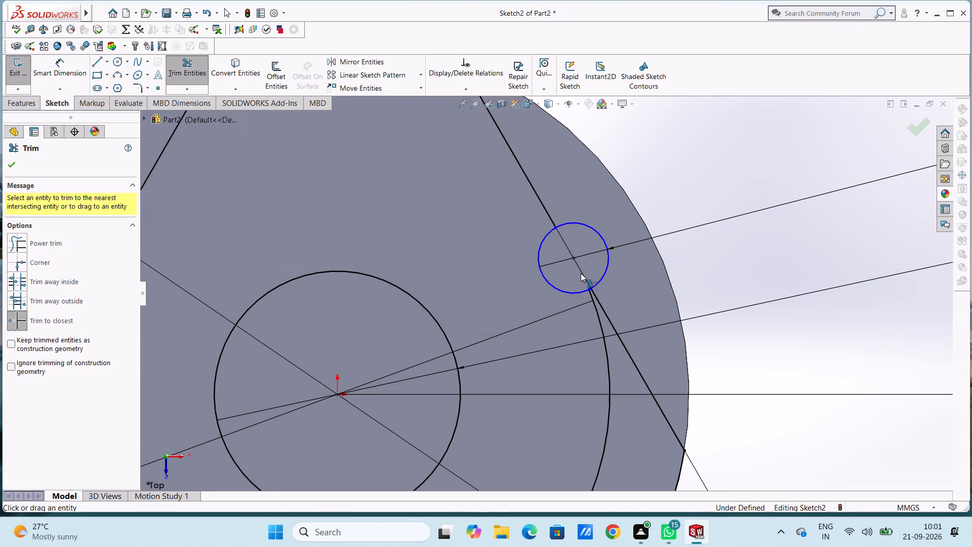
{"action": "left_click", "coordinate": [581, 273]}
{"action": "left_click", "coordinate": [593, 310]}
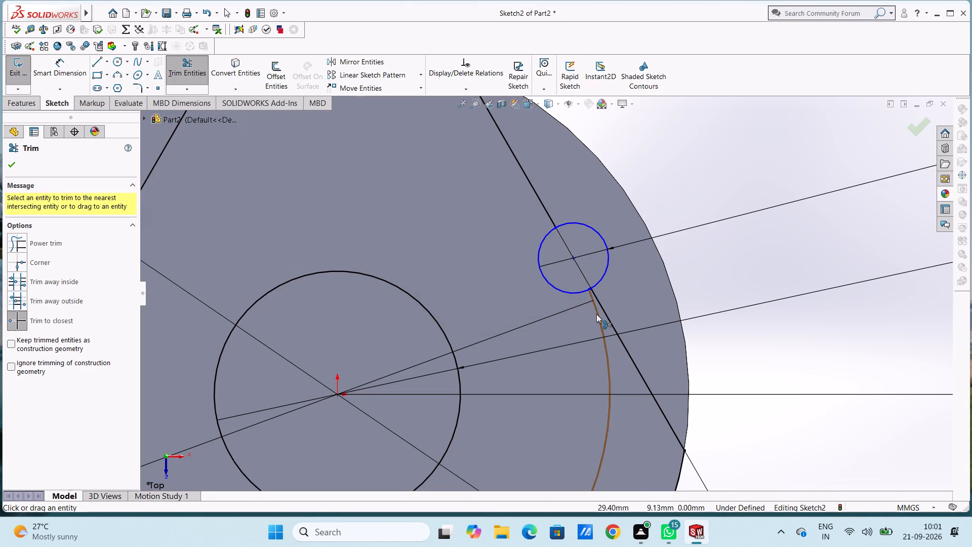
{"action": "left_click", "coordinate": [597, 315]}
Trim the horizontal line and the remaining 62 mm circle arcs inside the bottom 8 mm circle.
{"action": "scroll", "coordinate": [585, 353], "scroll_direction": "up", "scroll_amount": 6}
{"action": "scroll", "coordinate": [552, 382], "scroll_direction": "up", "scroll_amount": 4}
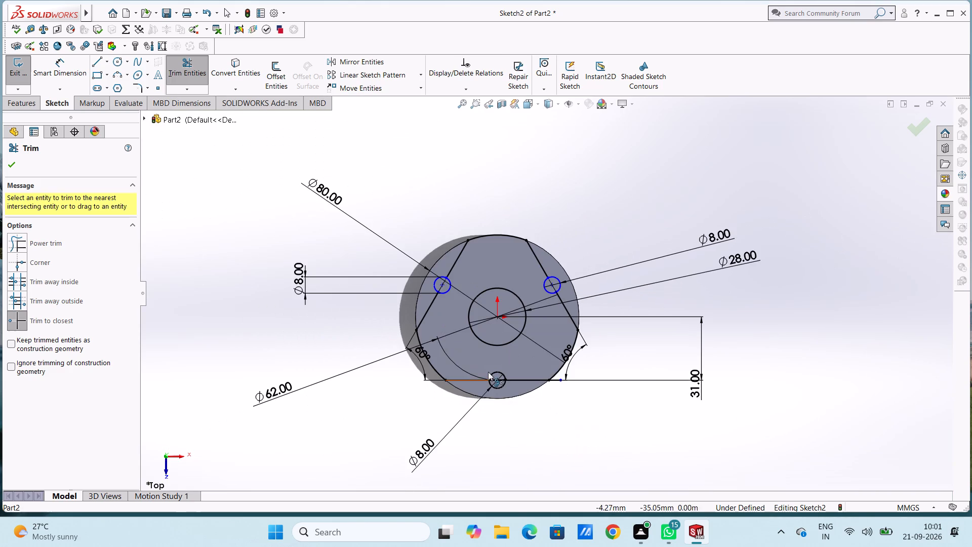
{"action": "scroll", "coordinate": [490, 368], "scroll_direction": "down", "scroll_amount": 7}
{"action": "scroll", "coordinate": [545, 356], "scroll_direction": "down", "scroll_amount": 4}
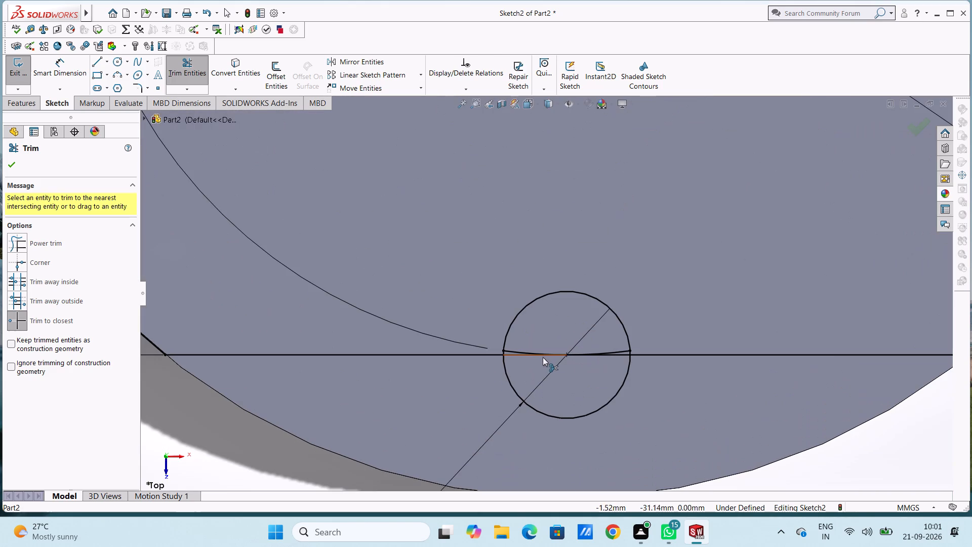
{"action": "left_click", "coordinate": [527, 350]}
{"action": "triple_click", "coordinate": [526, 353]}
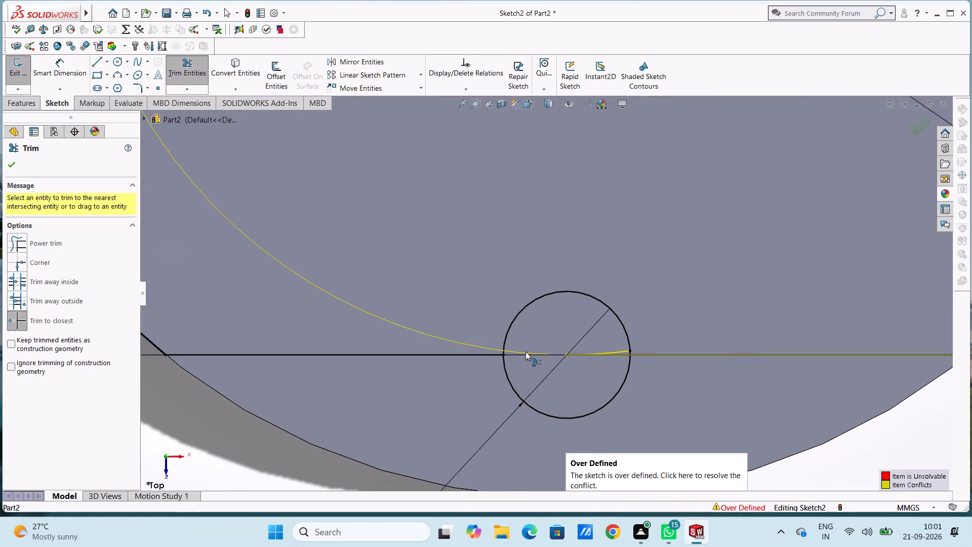
{"action": "left_click", "coordinate": [525, 351]}
{"action": "double_click", "coordinate": [605, 353]}
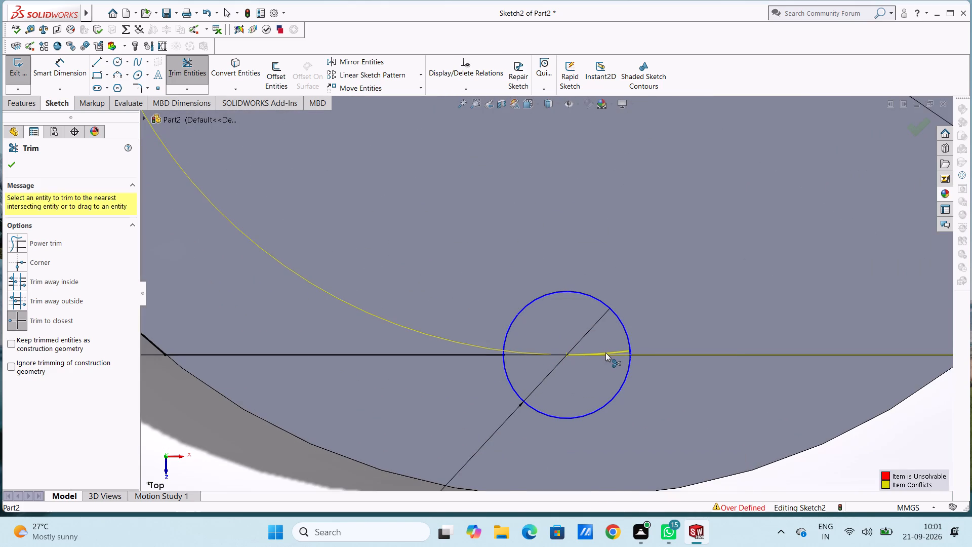
{"action": "double_click", "coordinate": [607, 353]}
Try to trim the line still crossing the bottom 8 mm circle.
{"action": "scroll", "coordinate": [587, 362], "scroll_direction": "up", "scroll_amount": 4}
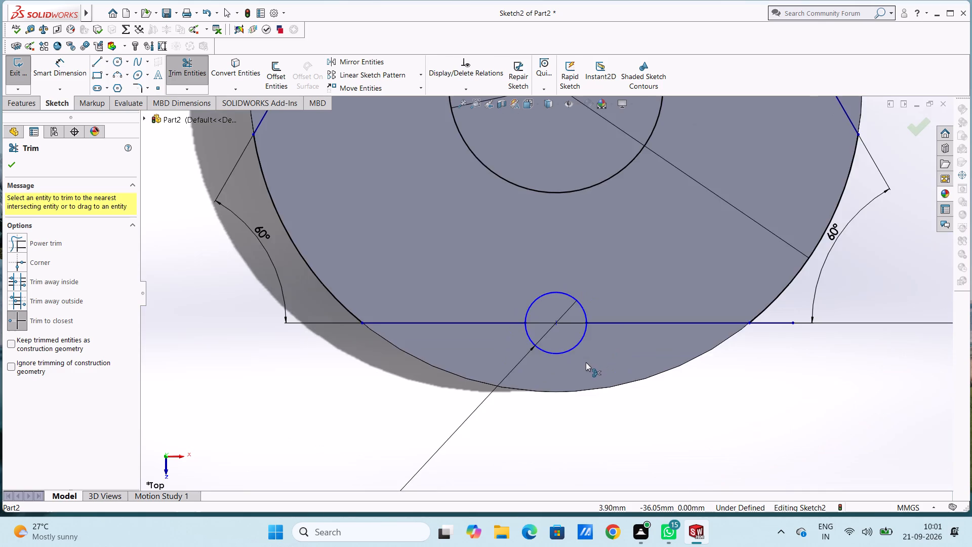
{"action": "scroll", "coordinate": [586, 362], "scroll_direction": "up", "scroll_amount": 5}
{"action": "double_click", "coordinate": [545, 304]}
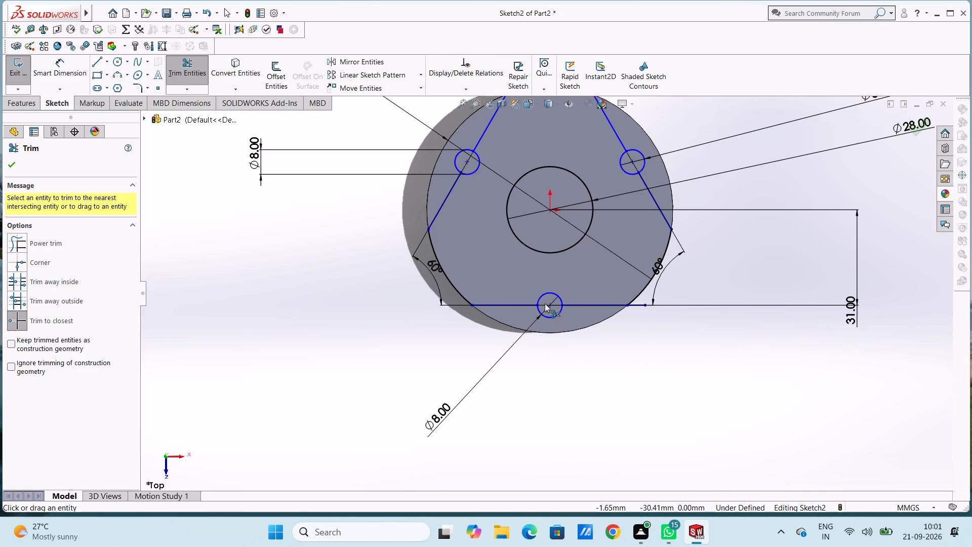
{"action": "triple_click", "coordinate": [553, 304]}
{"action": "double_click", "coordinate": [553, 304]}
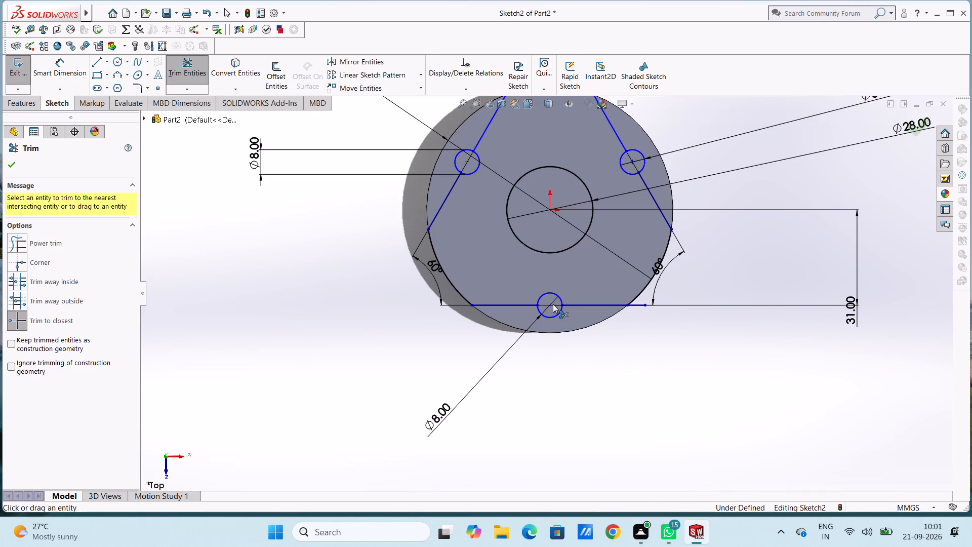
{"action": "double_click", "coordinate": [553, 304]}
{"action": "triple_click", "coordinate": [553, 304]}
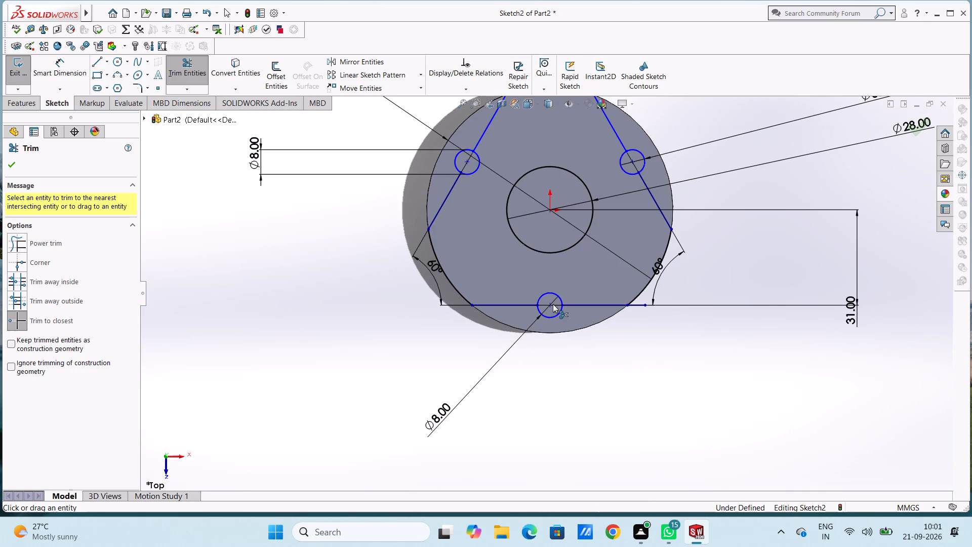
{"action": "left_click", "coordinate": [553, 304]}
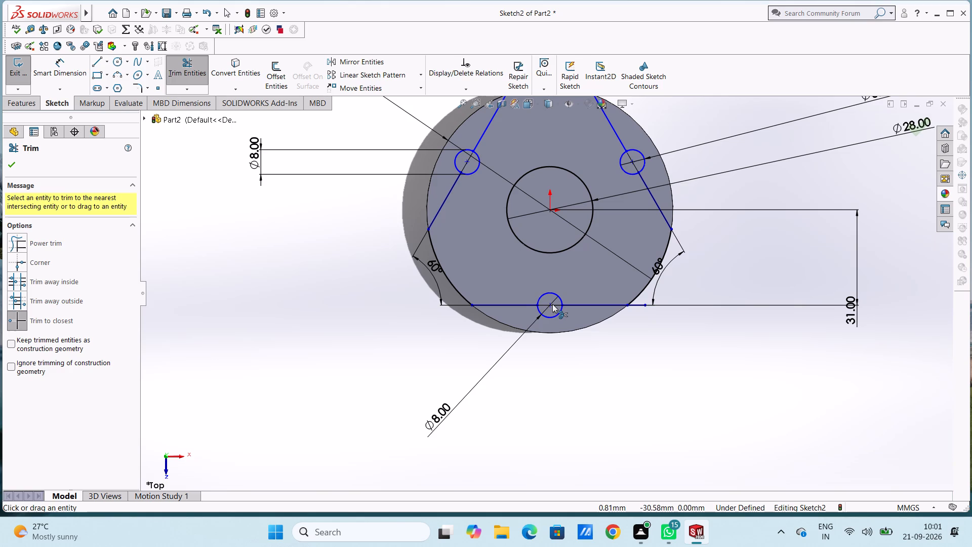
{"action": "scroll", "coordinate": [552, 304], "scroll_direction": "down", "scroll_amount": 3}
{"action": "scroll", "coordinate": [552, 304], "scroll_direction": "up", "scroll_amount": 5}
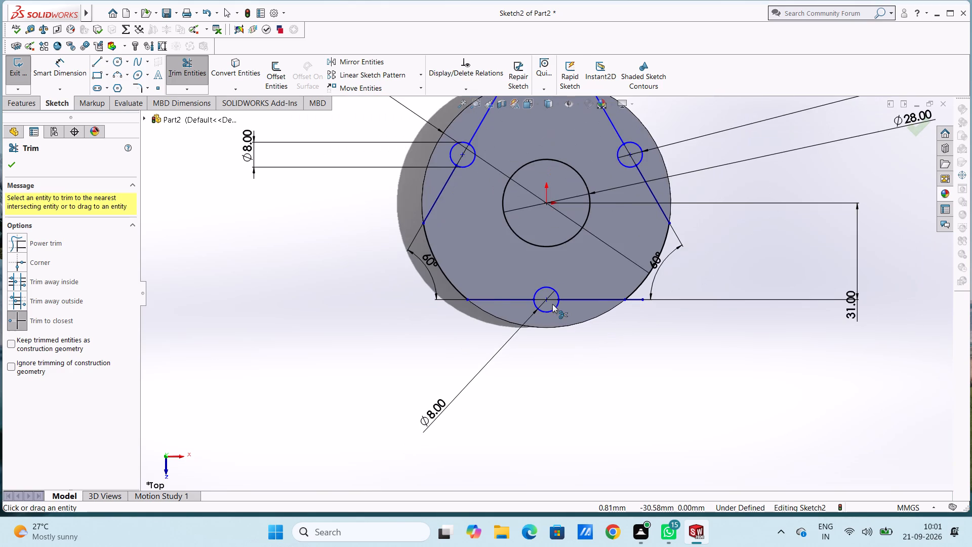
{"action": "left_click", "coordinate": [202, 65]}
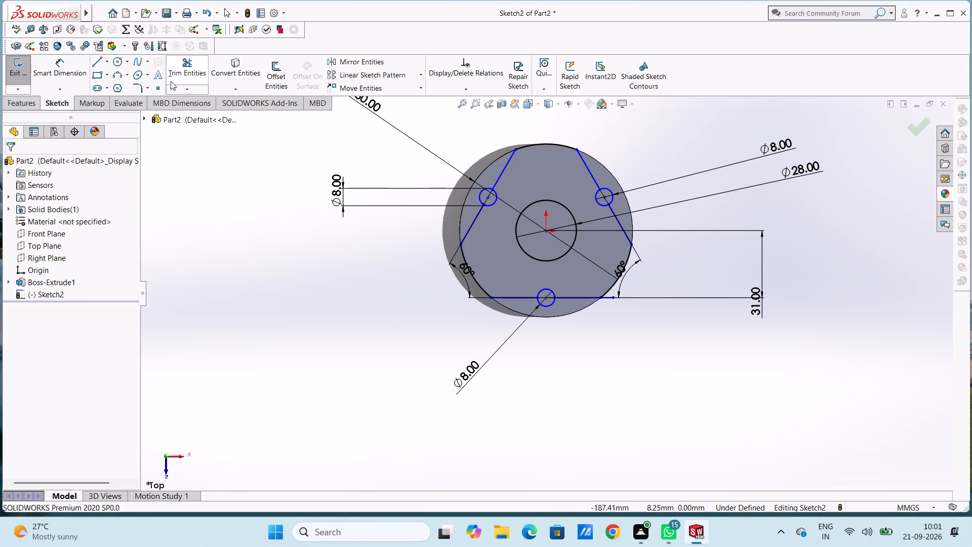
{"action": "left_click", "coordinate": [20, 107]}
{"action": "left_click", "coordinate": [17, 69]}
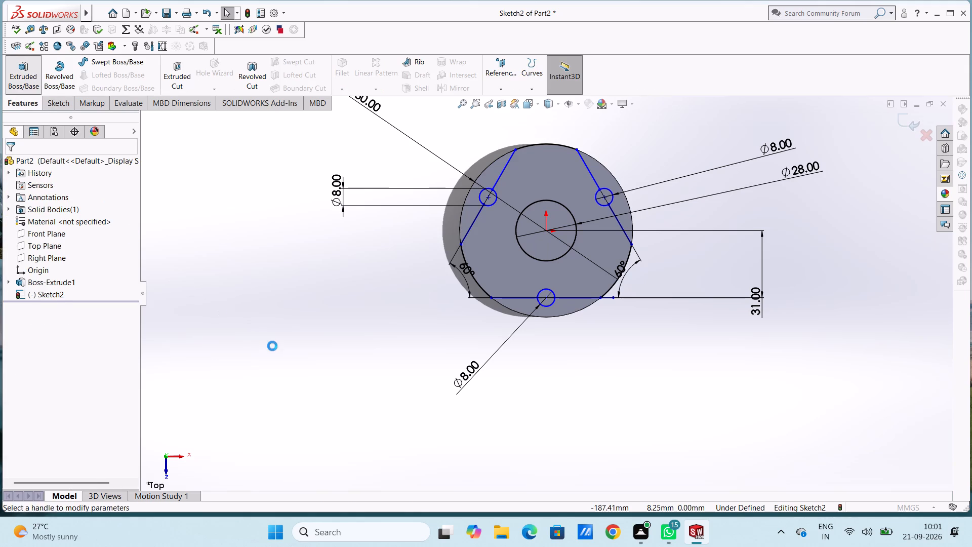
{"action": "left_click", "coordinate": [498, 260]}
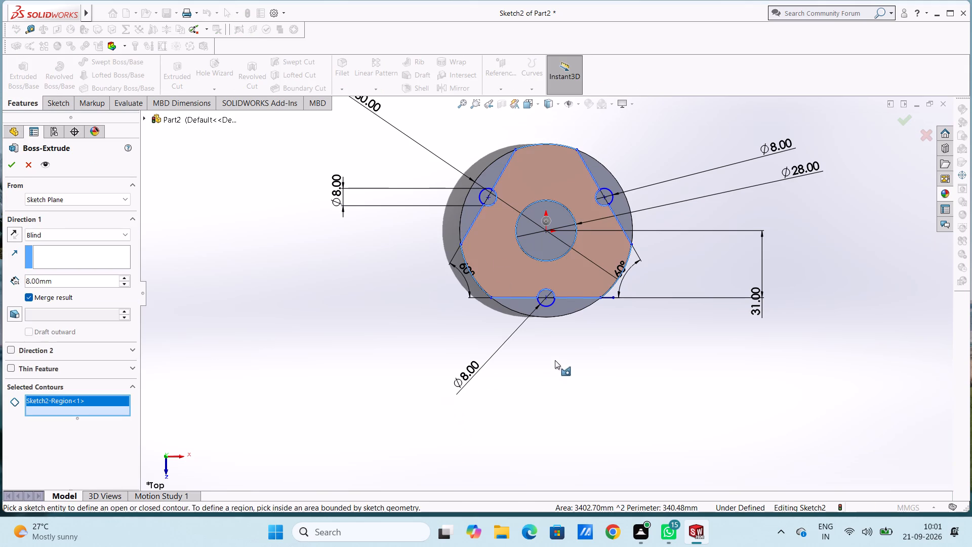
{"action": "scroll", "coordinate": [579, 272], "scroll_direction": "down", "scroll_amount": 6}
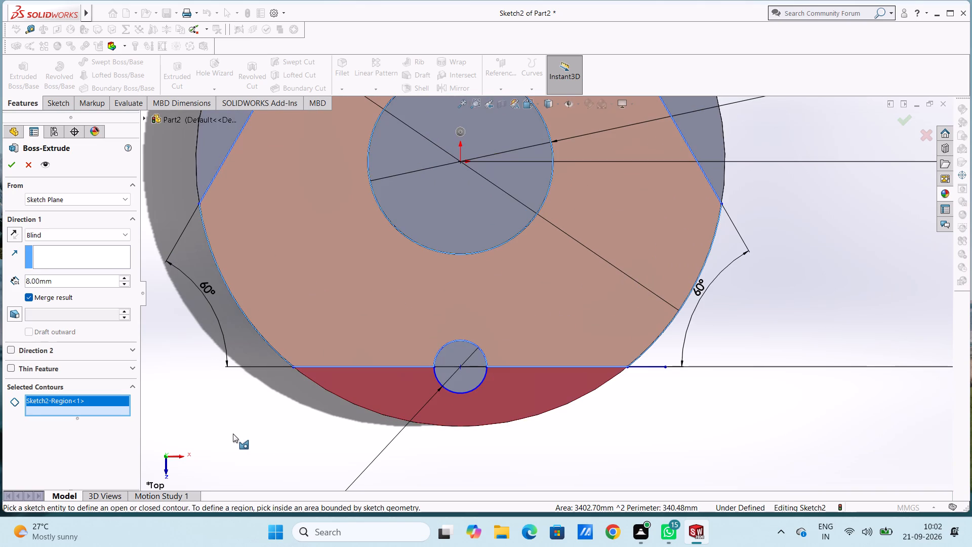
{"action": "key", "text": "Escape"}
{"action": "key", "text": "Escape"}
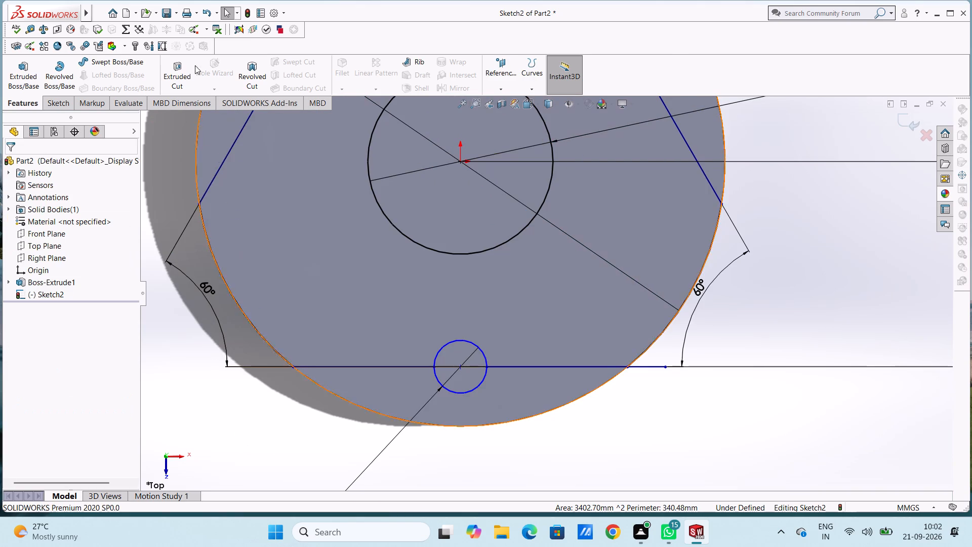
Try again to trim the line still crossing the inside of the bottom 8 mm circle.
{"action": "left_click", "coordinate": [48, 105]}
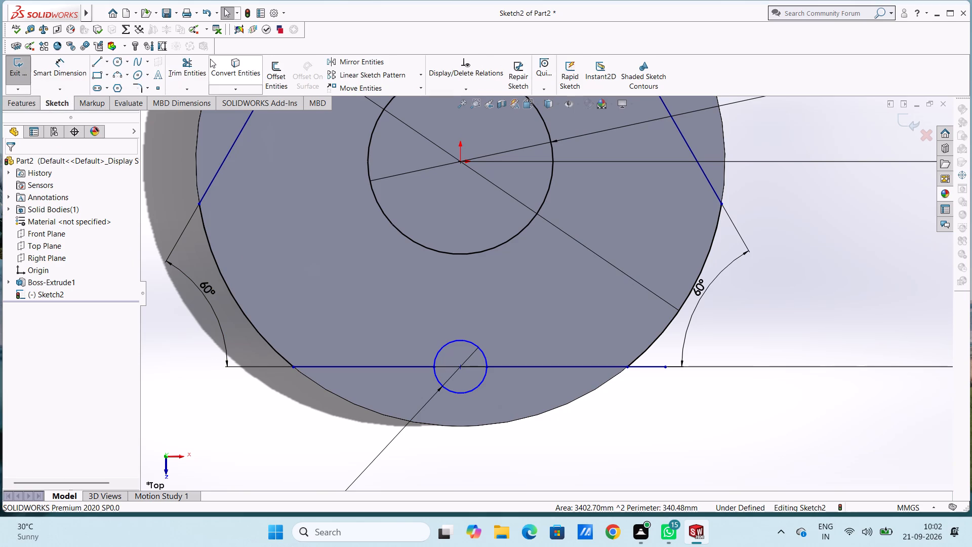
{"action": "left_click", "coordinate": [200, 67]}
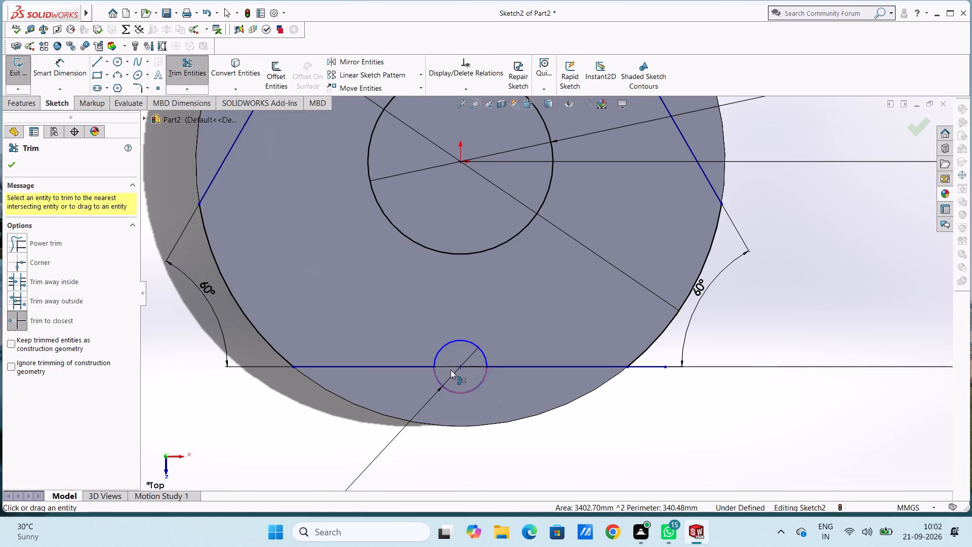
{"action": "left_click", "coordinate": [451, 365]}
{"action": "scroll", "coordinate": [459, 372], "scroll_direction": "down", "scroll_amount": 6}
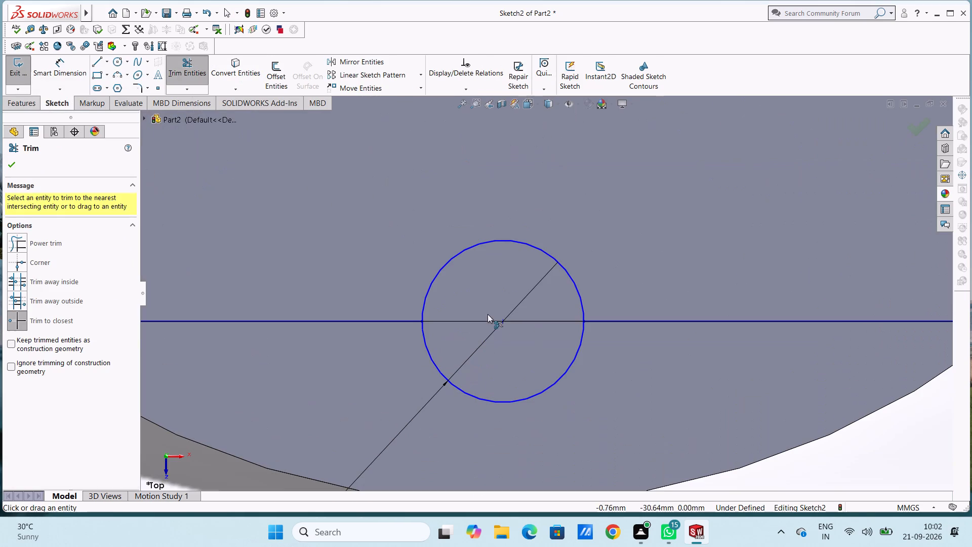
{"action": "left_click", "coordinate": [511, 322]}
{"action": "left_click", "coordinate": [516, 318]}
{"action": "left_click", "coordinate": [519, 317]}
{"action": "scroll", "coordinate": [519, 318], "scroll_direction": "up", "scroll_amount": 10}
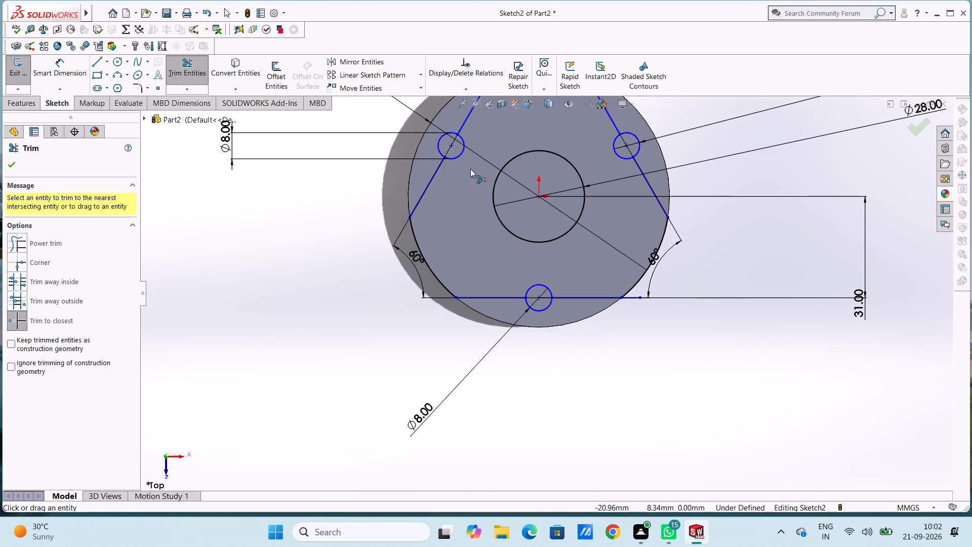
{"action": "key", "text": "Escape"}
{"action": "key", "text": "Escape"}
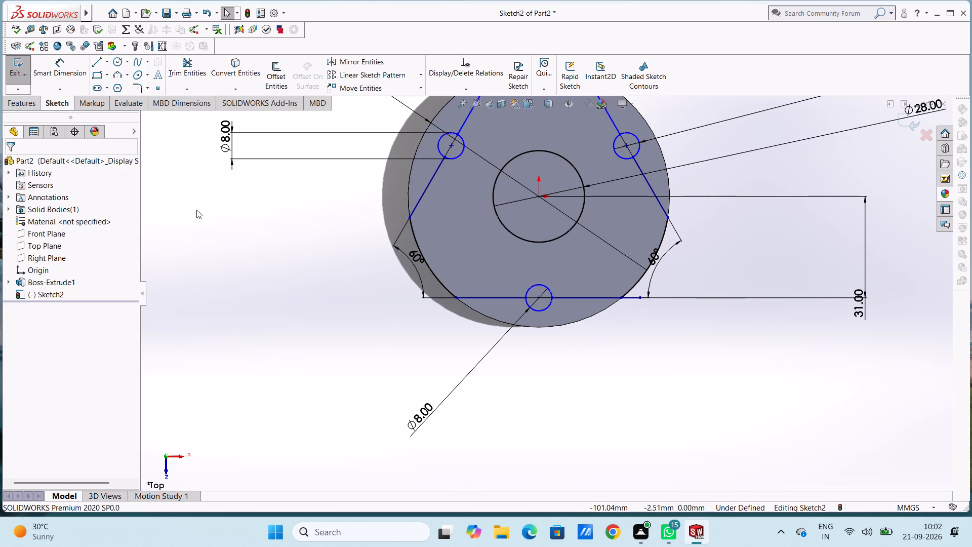
Start a boss extrusion using the three-sided region around the 28 mm centre circle as the contour.
{"action": "left_click", "coordinate": [118, 61]}
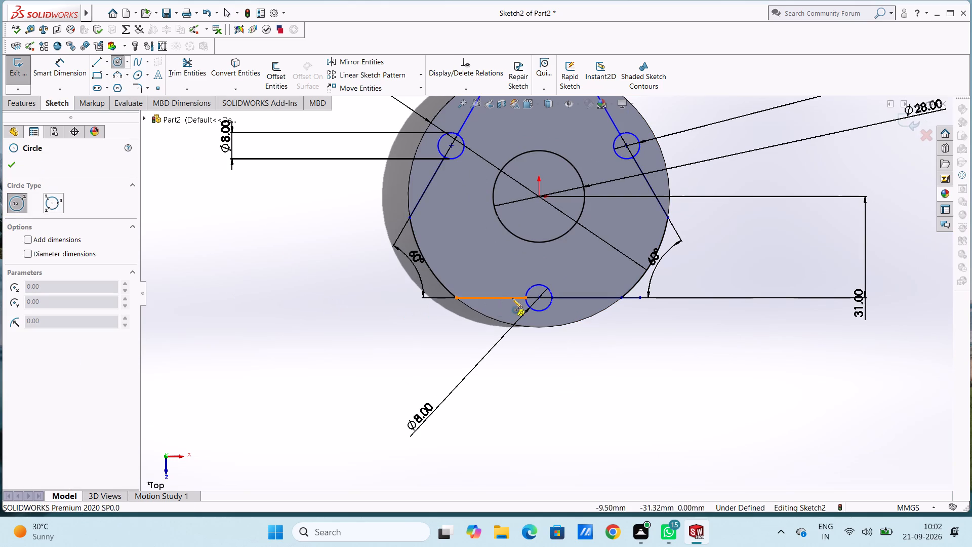
{"action": "left_click", "coordinate": [16, 111]}
{"action": "left_click", "coordinate": [16, 103]}
{"action": "left_click", "coordinate": [16, 74]}
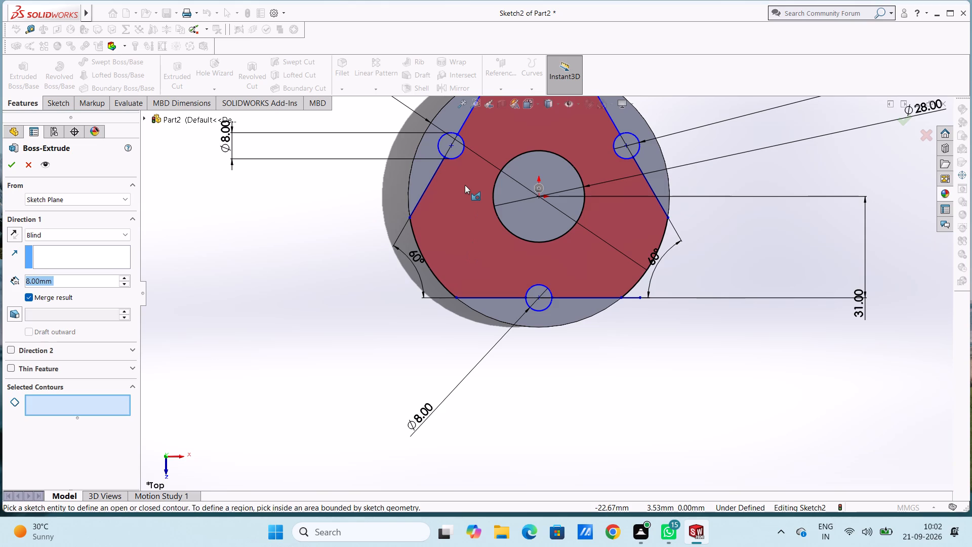
{"action": "left_click", "coordinate": [481, 205]}
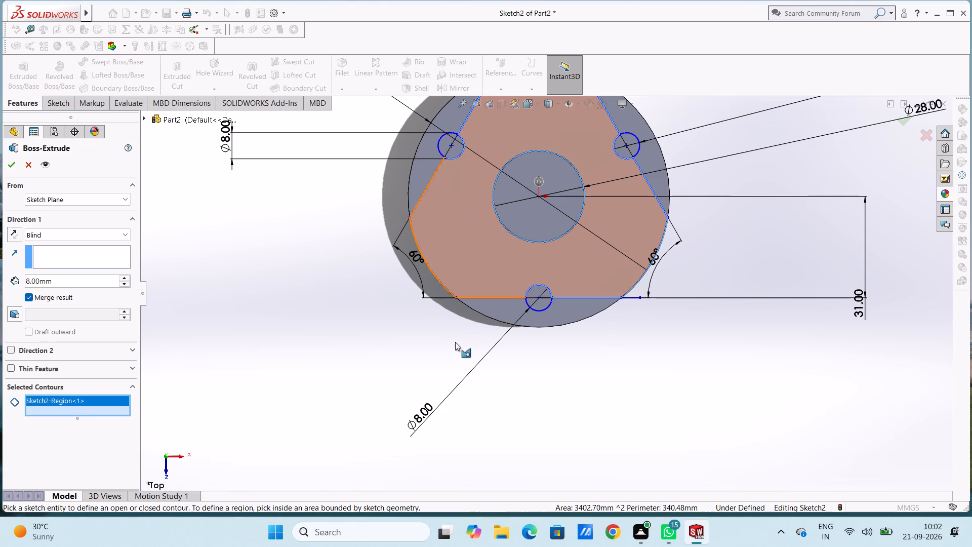
{"action": "middle_click_drag", "start_coordinate": [446, 358], "coordinate": [400, 298]}
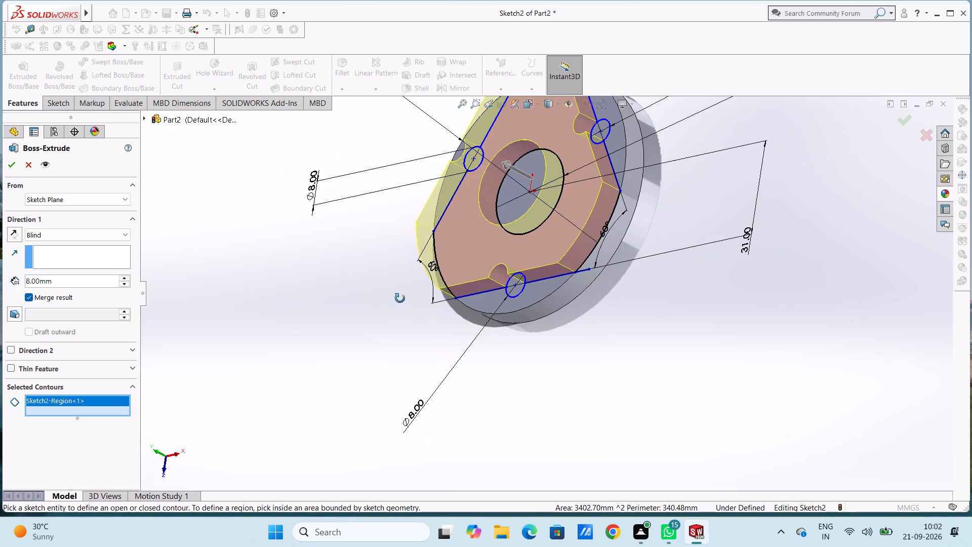
{"action": "middle_click_drag", "start_coordinate": [400, 298], "coordinate": [409, 309]}
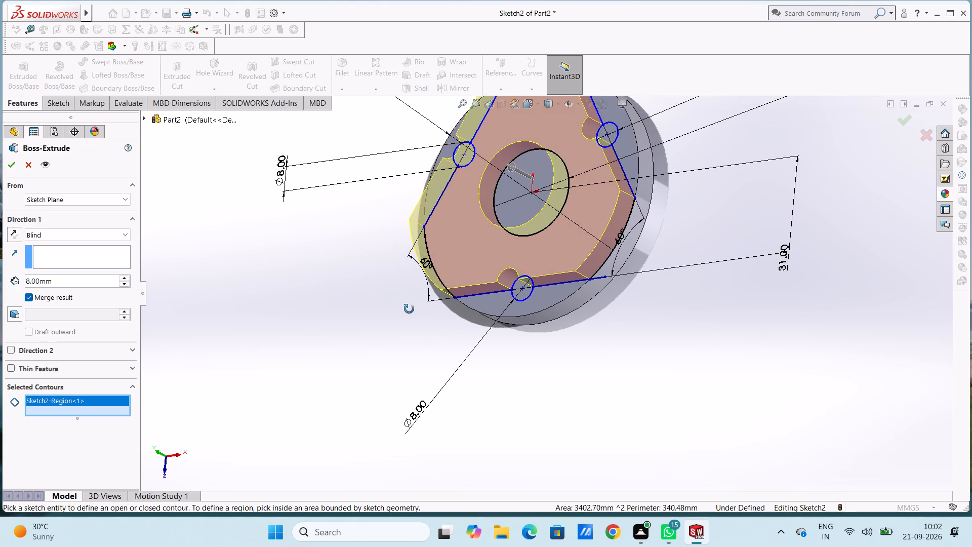
{"action": "middle_click_drag", "start_coordinate": [409, 309], "coordinate": [412, 310]}
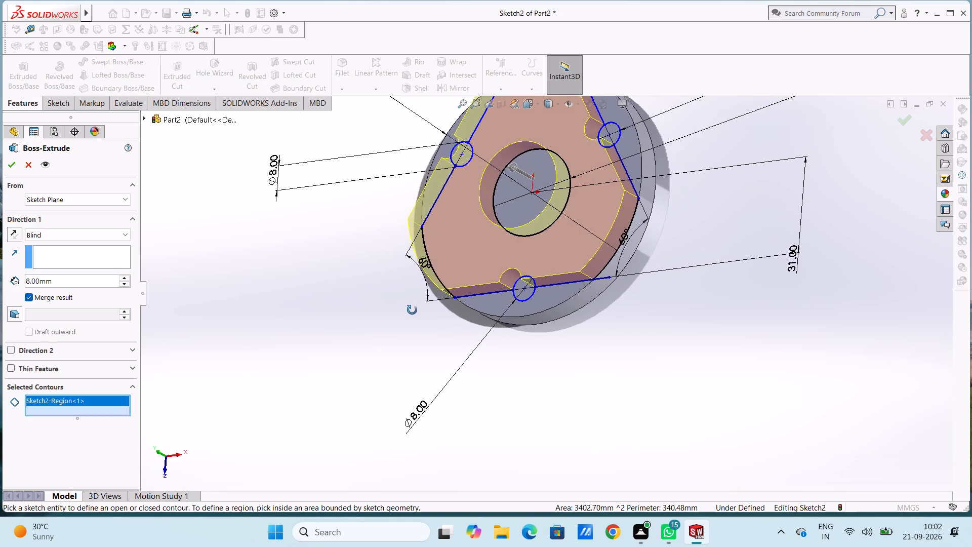
{"action": "middle_click_drag", "start_coordinate": [412, 310], "coordinate": [429, 337]}
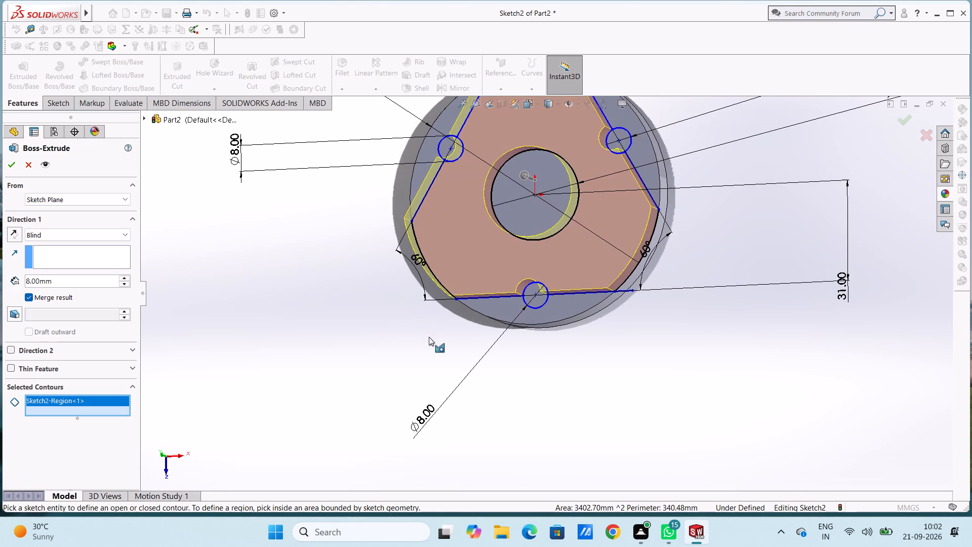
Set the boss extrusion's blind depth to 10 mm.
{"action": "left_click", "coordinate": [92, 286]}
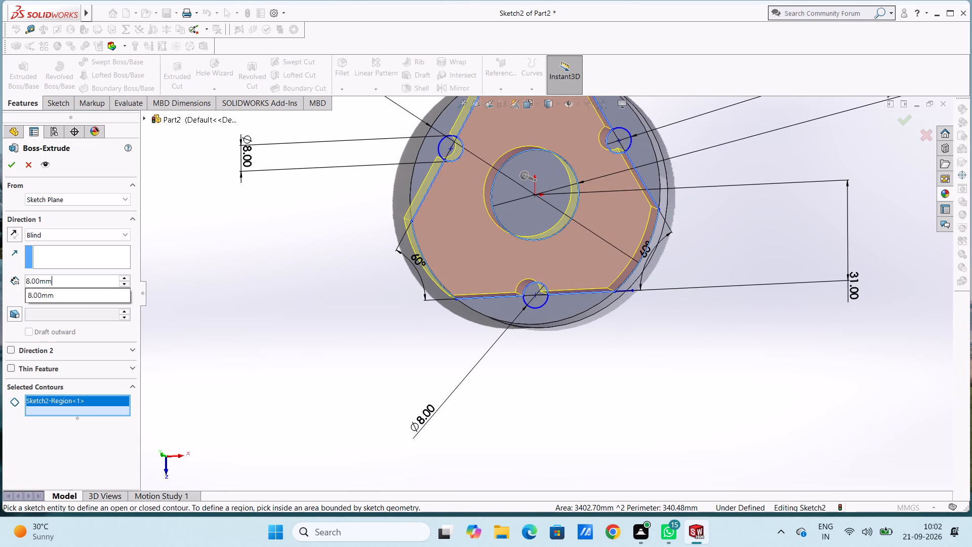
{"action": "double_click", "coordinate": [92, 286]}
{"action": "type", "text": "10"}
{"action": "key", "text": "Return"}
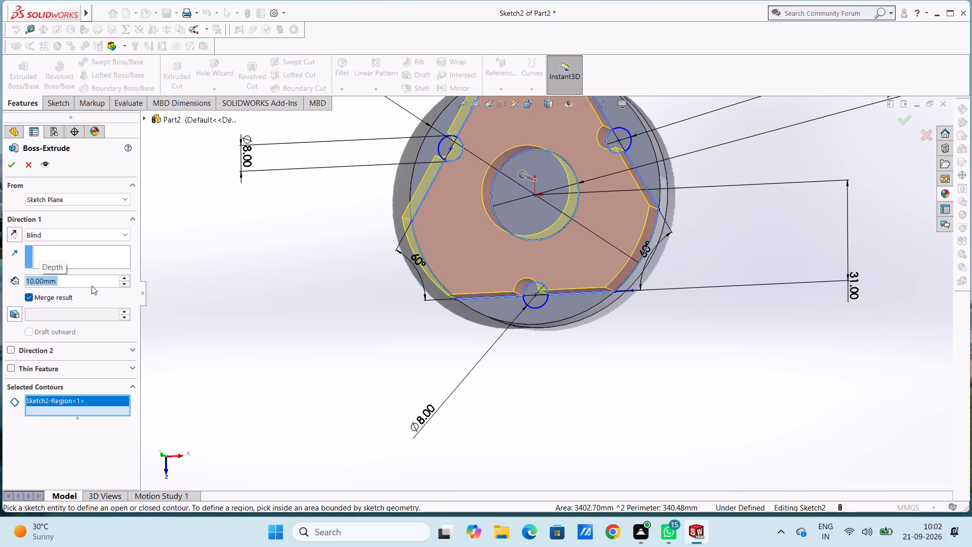
Set the three-sided boss's blind depth to 15 mm and complete the extrusion merged with the disc.
{"action": "middle_click_drag", "start_coordinate": [307, 386], "coordinate": [249, 359]}
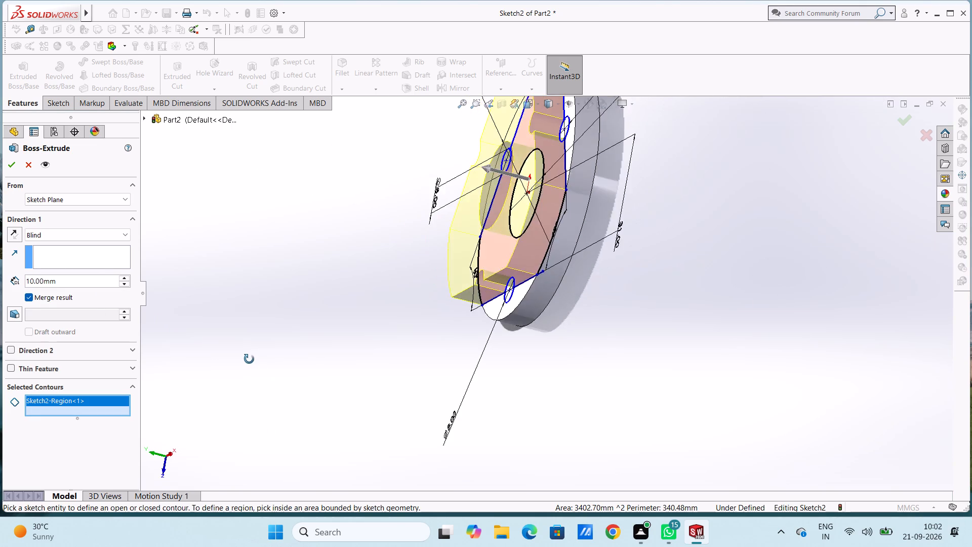
{"action": "middle_click_drag", "start_coordinate": [249, 359], "coordinate": [299, 412]}
{"action": "left_click", "coordinate": [84, 278]}
{"action": "left_click", "coordinate": [84, 278]}
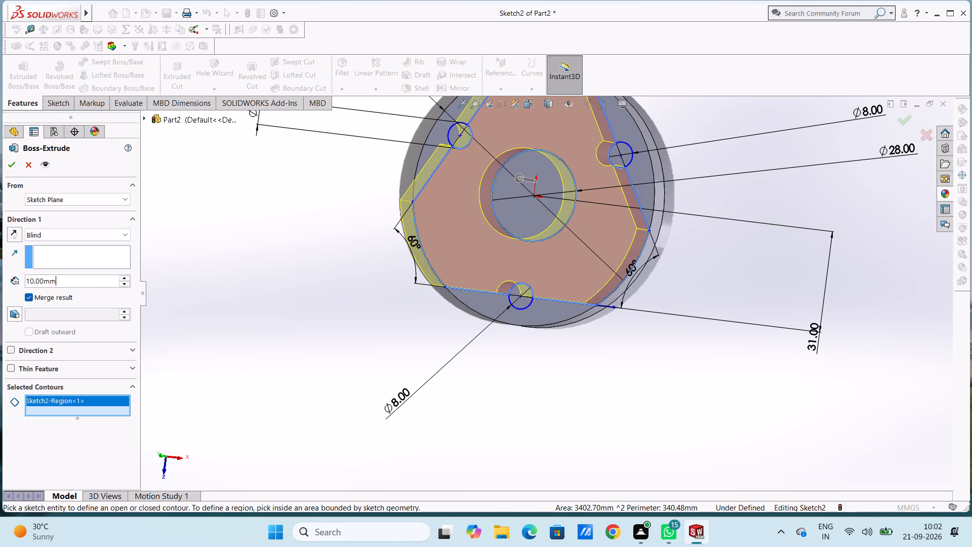
{"action": "type", "text": "15"}
{"action": "key", "text": "Return"}
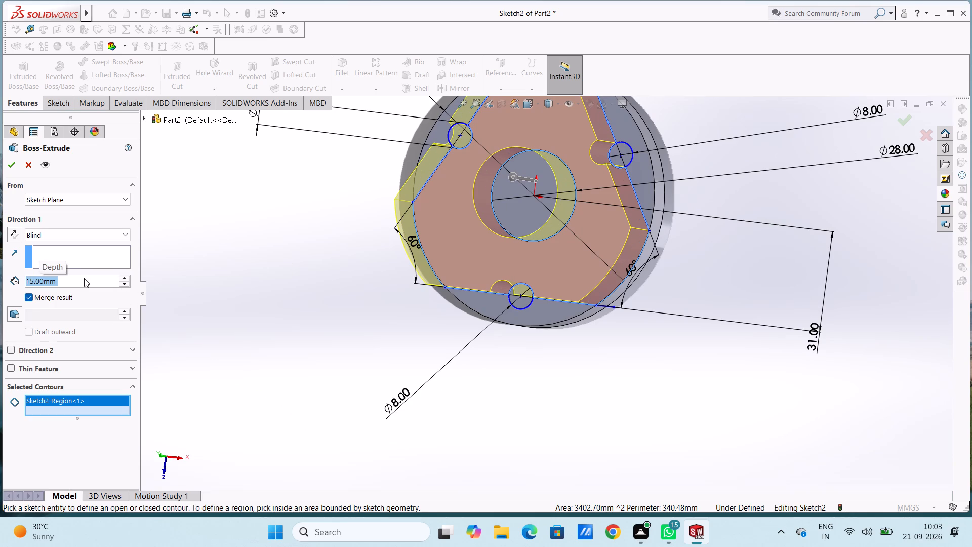
{"action": "left_click", "coordinate": [8, 165]}
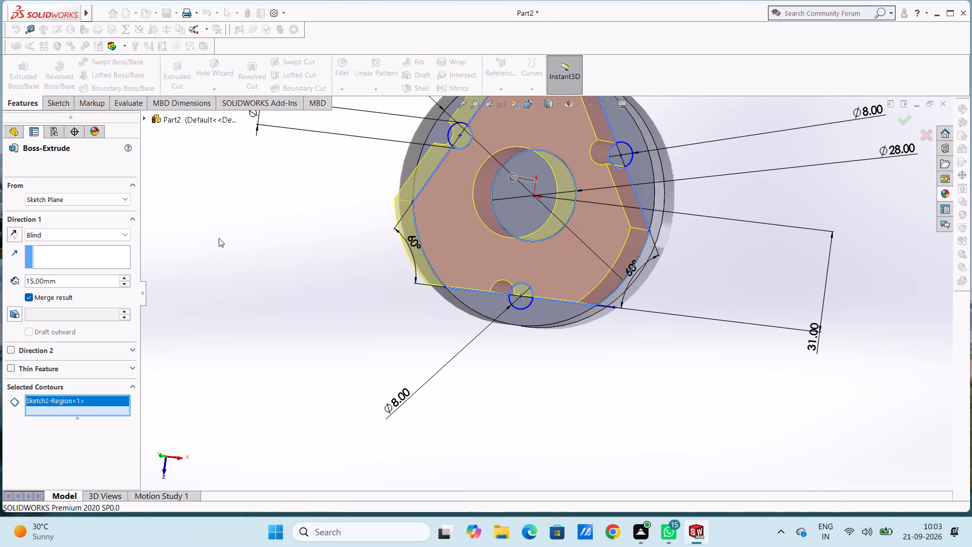
{"action": "left_click", "coordinate": [222, 242]}
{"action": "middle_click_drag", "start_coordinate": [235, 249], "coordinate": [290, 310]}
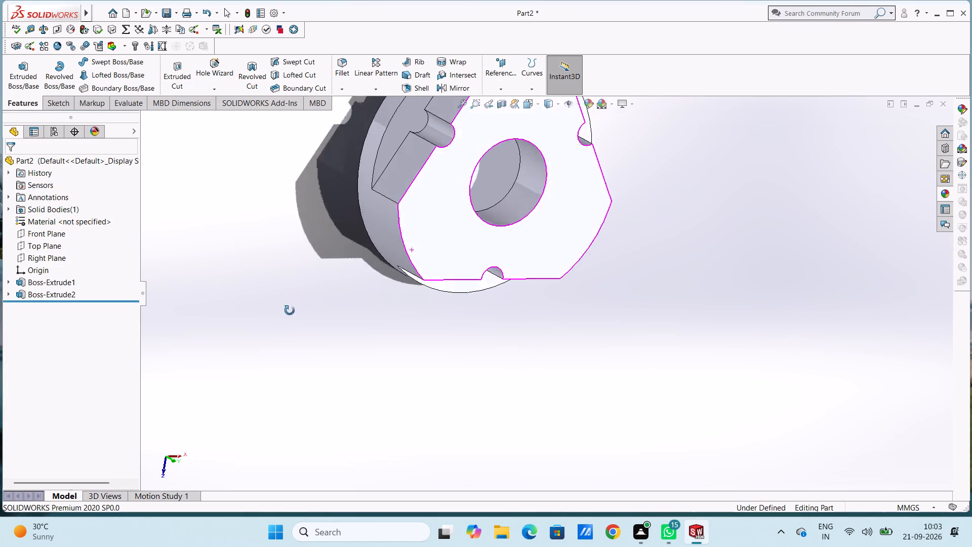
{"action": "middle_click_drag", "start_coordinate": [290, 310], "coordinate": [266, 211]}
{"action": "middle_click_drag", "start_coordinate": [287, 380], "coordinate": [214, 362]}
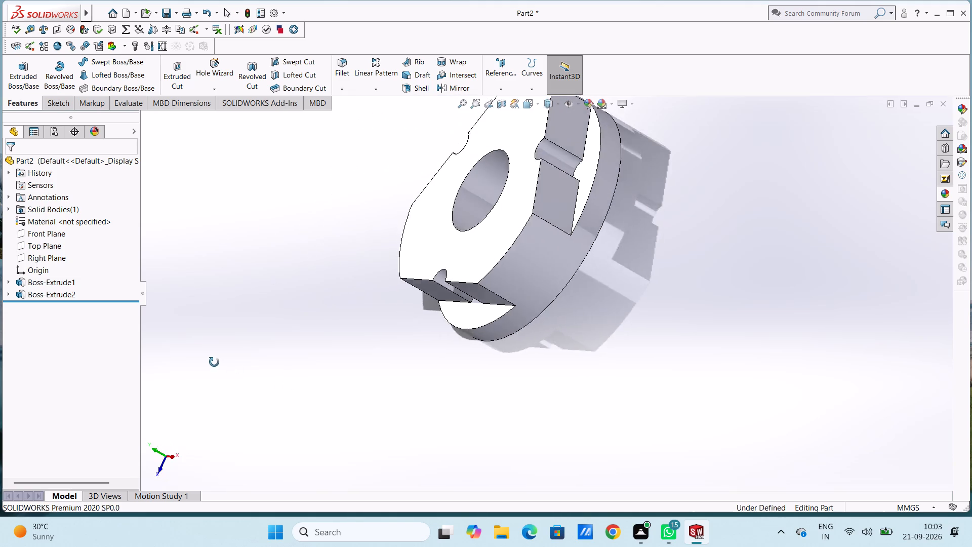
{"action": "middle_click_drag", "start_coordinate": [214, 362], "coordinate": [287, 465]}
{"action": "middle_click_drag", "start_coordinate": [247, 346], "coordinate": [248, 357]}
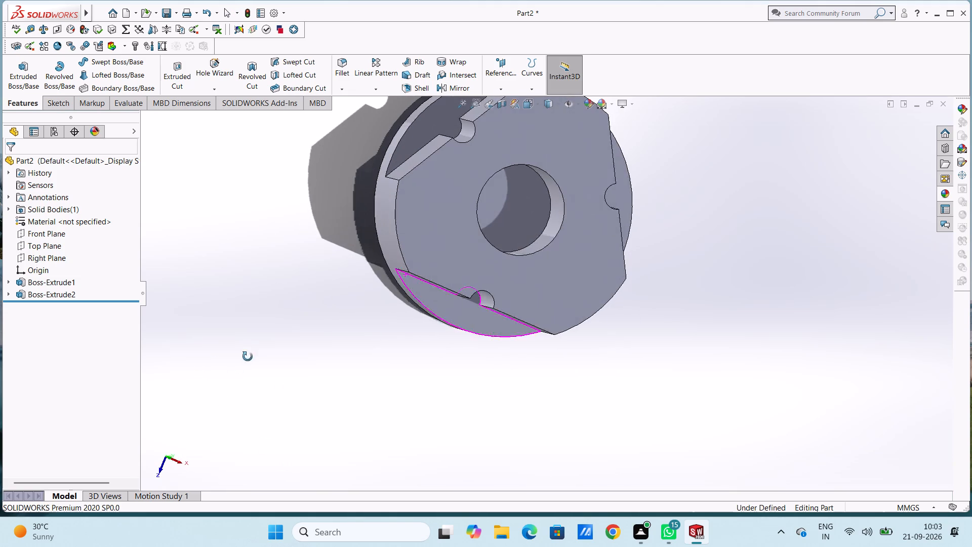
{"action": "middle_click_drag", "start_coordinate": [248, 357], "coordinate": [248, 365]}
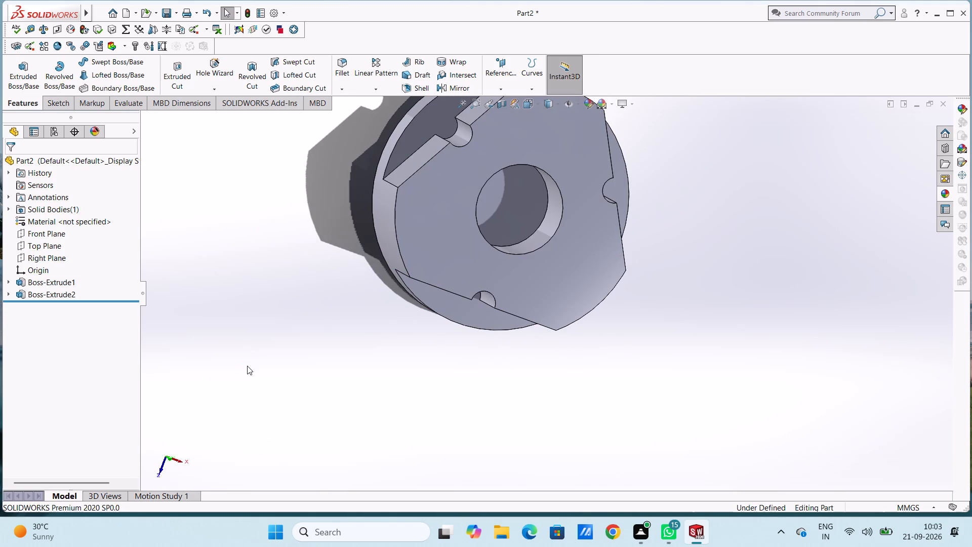
On the three-sided boss's top face, sketch a circle of about 4 mm radius concentric with the upper-left notch.
{"action": "key", "text": "ctrl+5"}
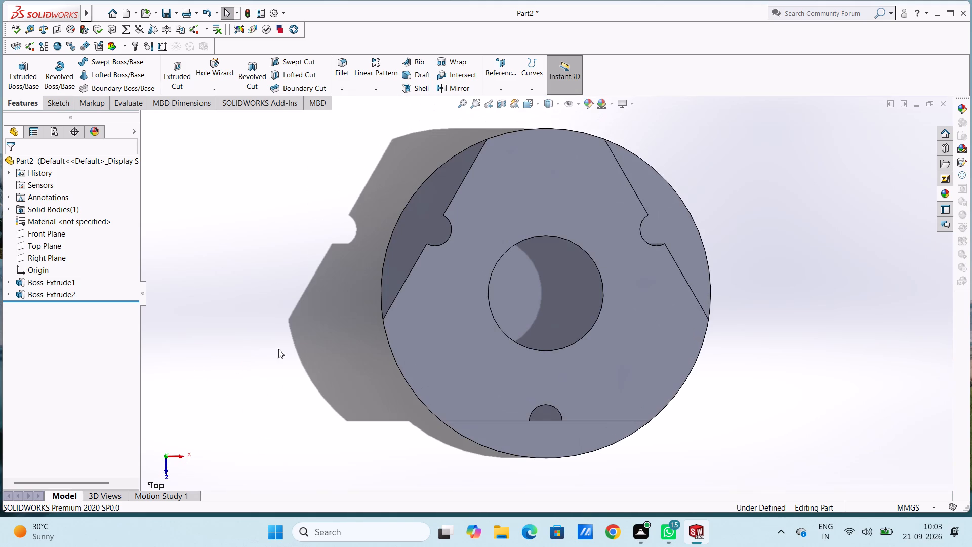
{"action": "left_click", "coordinate": [536, 204]}
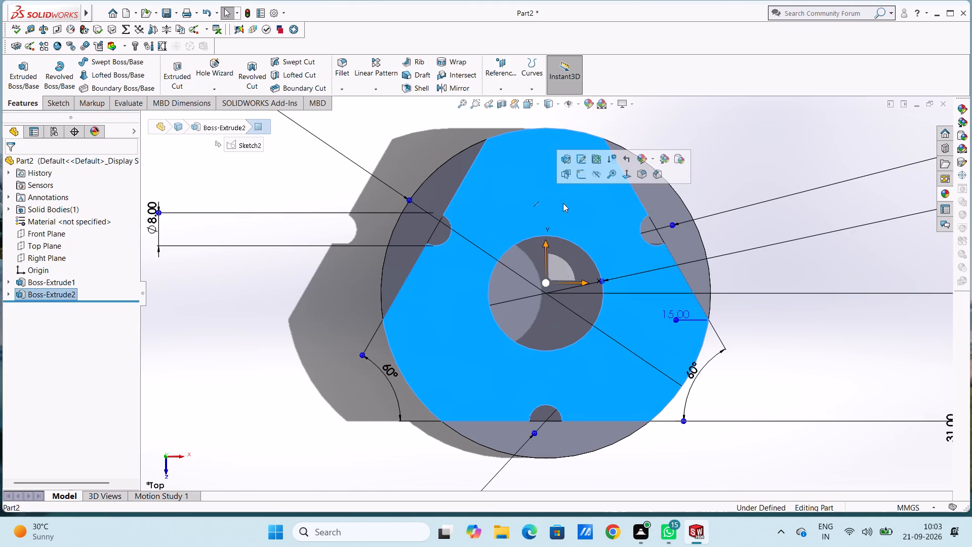
{"action": "left_click", "coordinate": [578, 175]}
{"action": "left_click", "coordinate": [247, 367]}
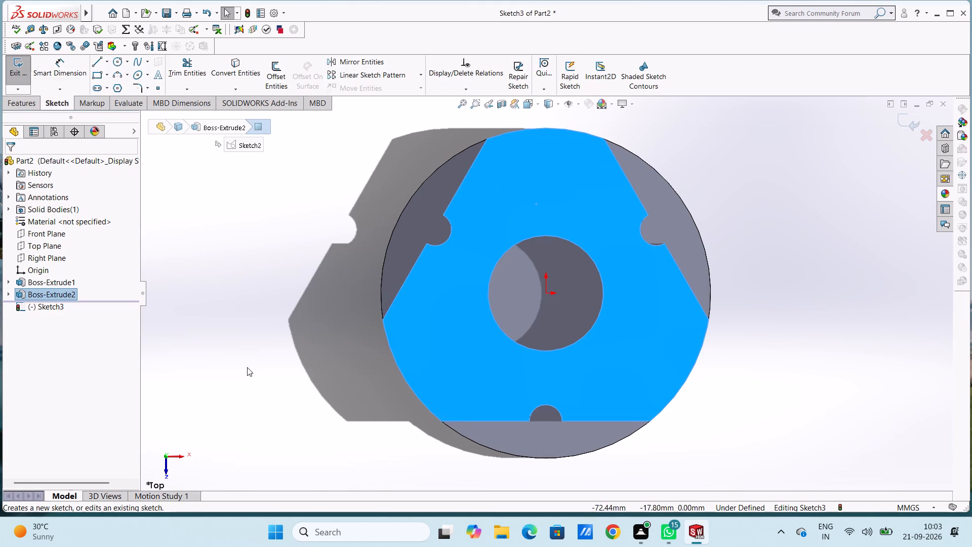
{"action": "scroll", "coordinate": [567, 181], "scroll_direction": "down", "scroll_amount": 3}
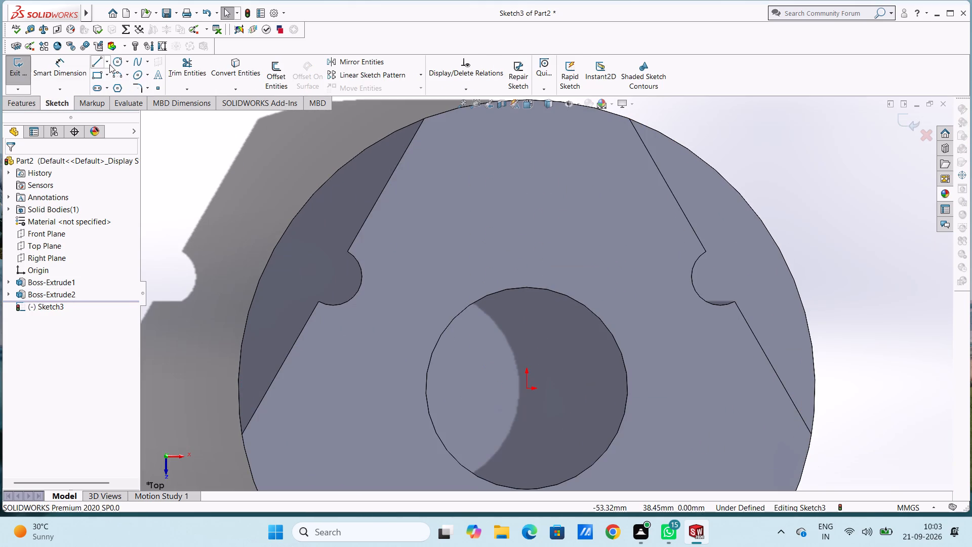
{"action": "left_click", "coordinate": [114, 62]}
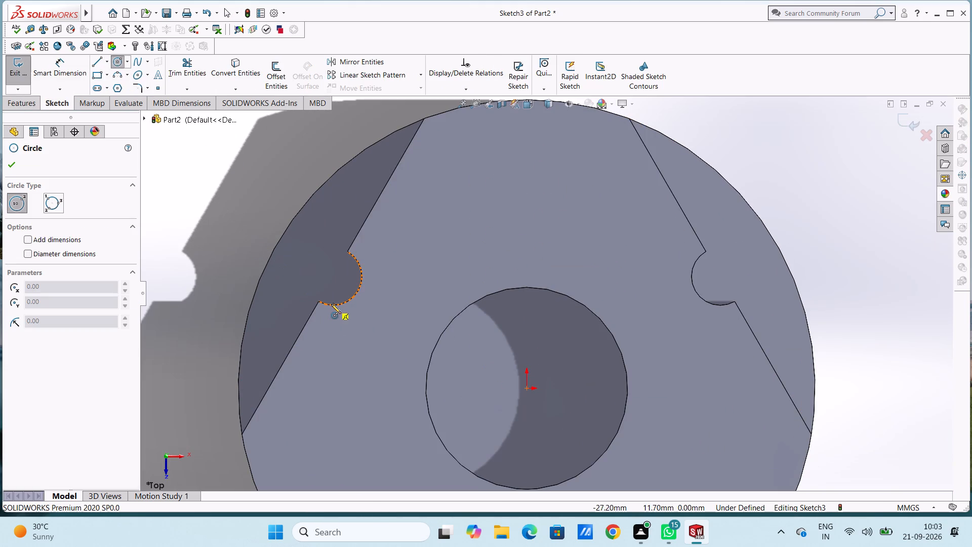
{"action": "left_click", "coordinate": [333, 275]}
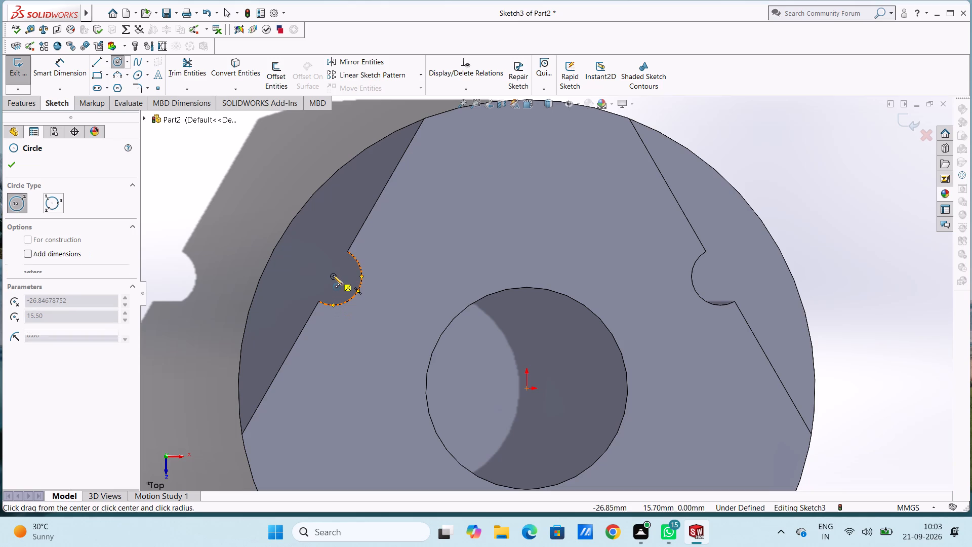
{"action": "left_click", "coordinate": [351, 301]}
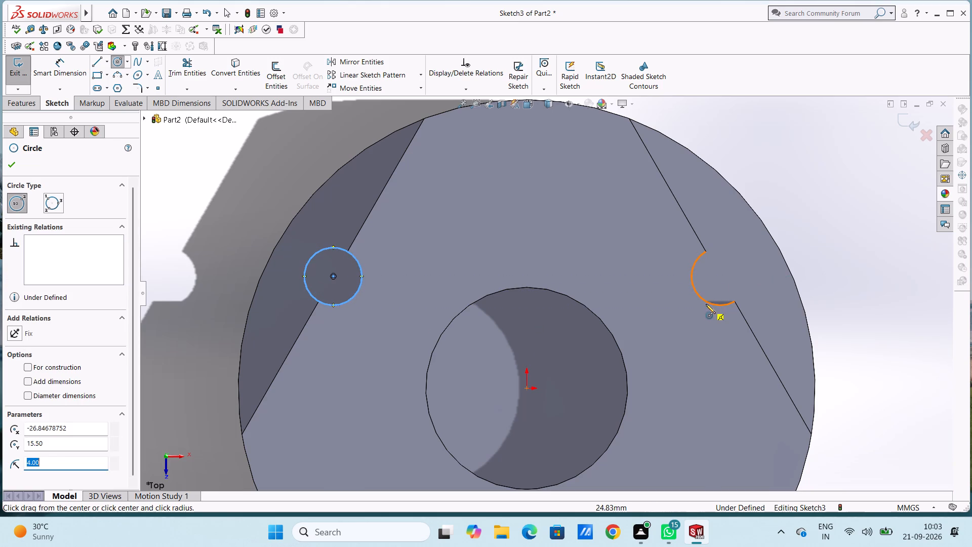
Sketch a circle of 4 mm radius concentric with the upper-right notch.
{"action": "left_click", "coordinate": [718, 275]}
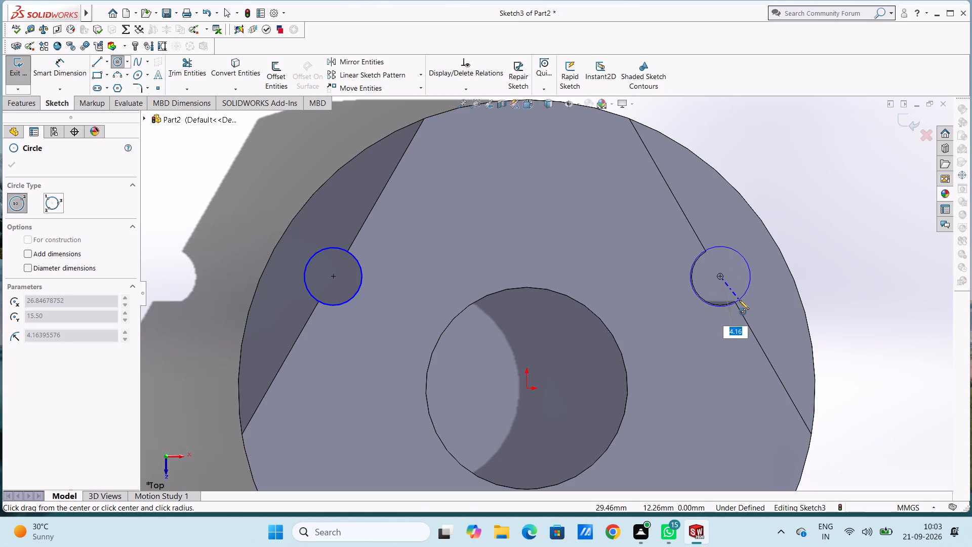
{"action": "key", "text": "4"}
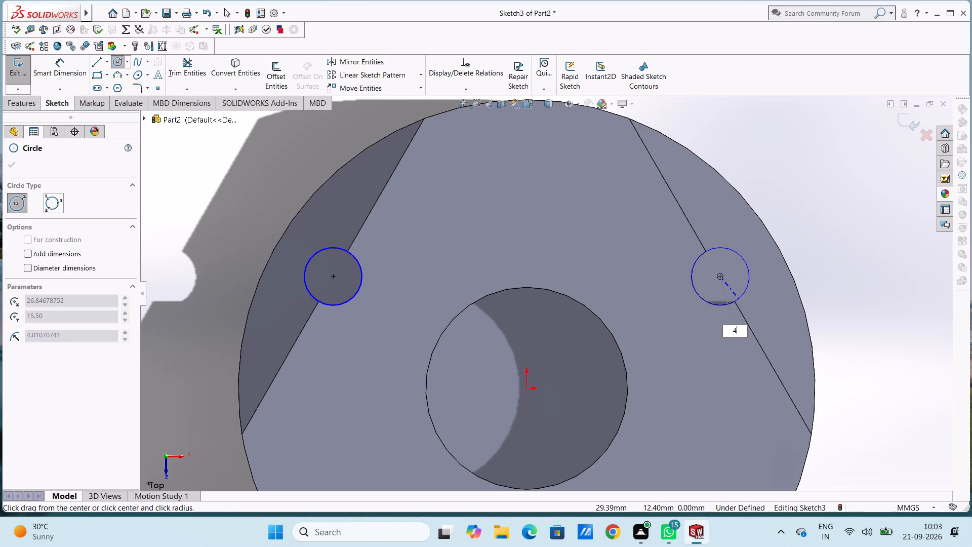
{"action": "key", "text": "Return"}
Sketch a circle of 4 mm radius concentric with the bottom notch of the three-sided boss.
{"action": "scroll", "coordinate": [739, 299], "scroll_direction": "up", "scroll_amount": 4}
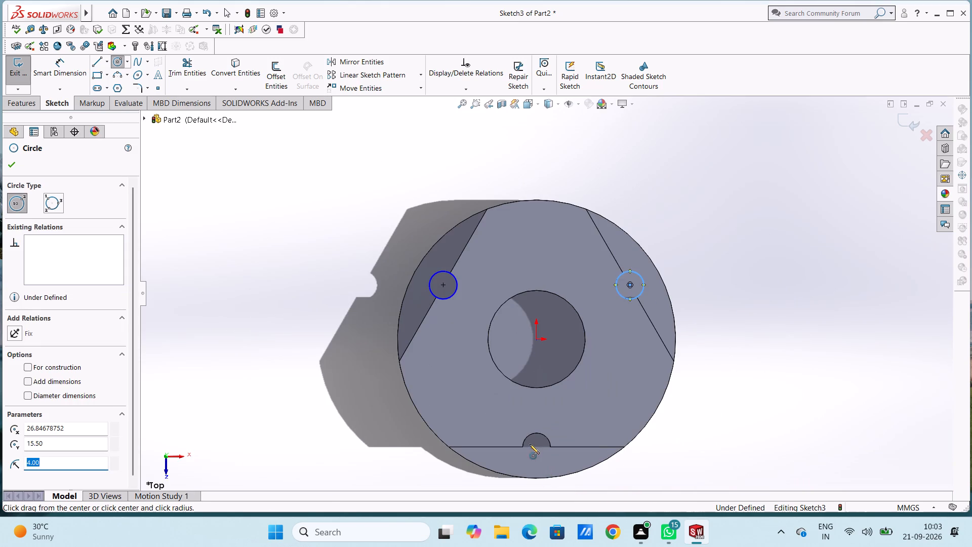
{"action": "scroll", "coordinate": [530, 442], "scroll_direction": "down", "scroll_amount": 6}
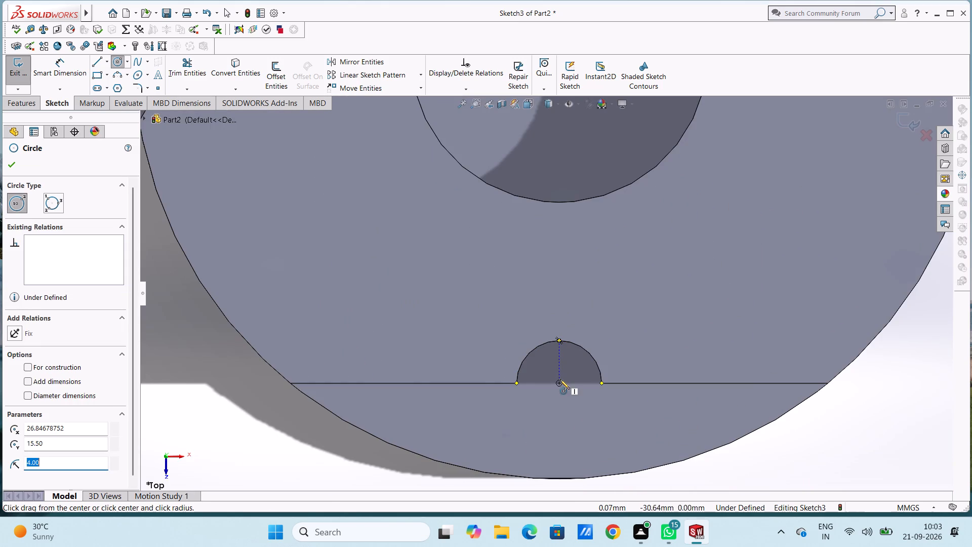
{"action": "left_click", "coordinate": [560, 382]}
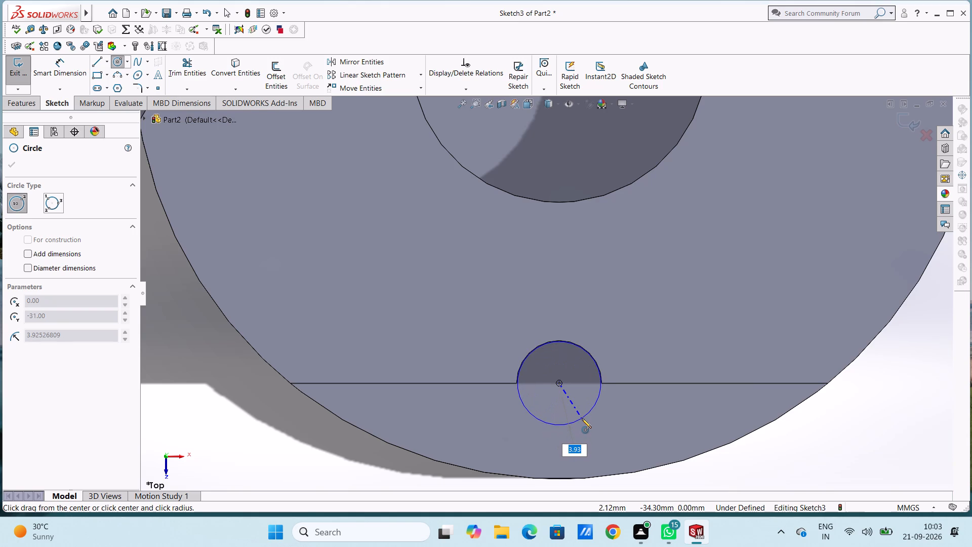
{"action": "key", "text": "4"}
{"action": "key", "text": "Return"}
{"action": "scroll", "coordinate": [580, 419], "scroll_direction": "up", "scroll_amount": 5}
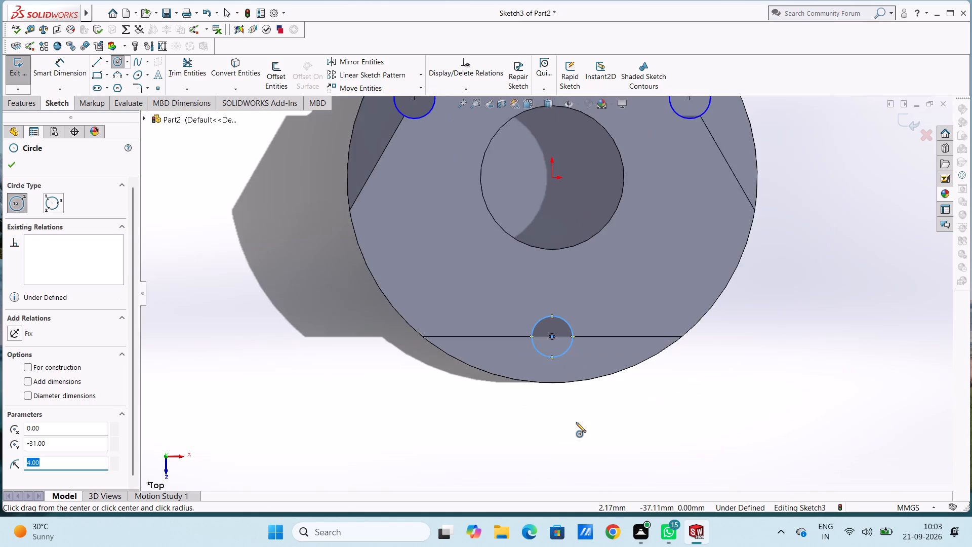
Dimension the three notch circles, each with an 8 mm diameter.
{"action": "scroll", "coordinate": [576, 422], "scroll_direction": "up", "scroll_amount": 4}
{"action": "left_click", "coordinate": [65, 63]}
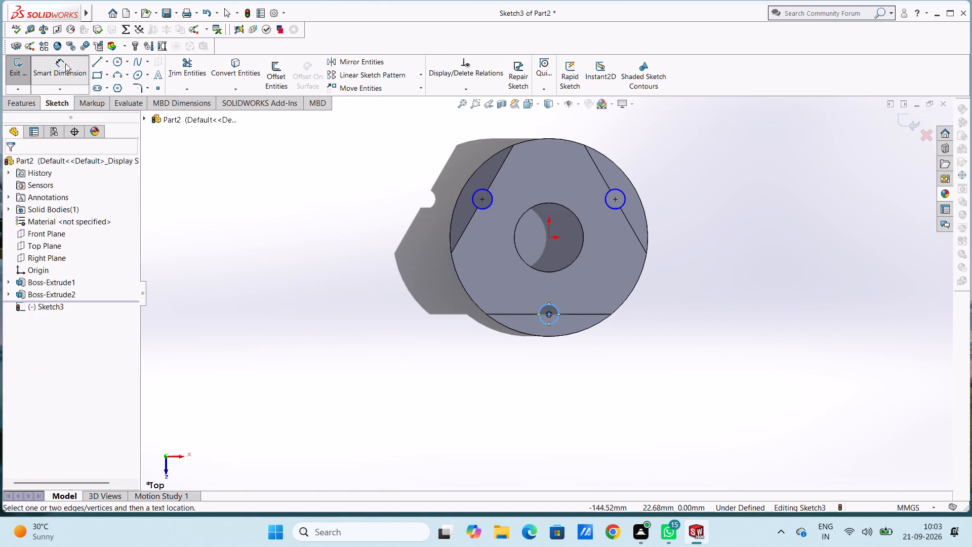
{"action": "left_click", "coordinate": [477, 204]}
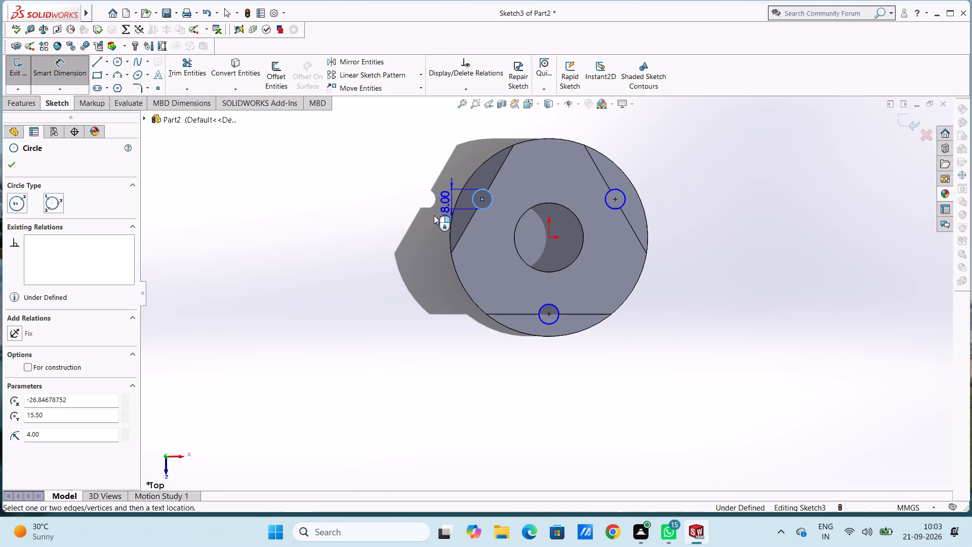
{"action": "left_click", "coordinate": [317, 242]}
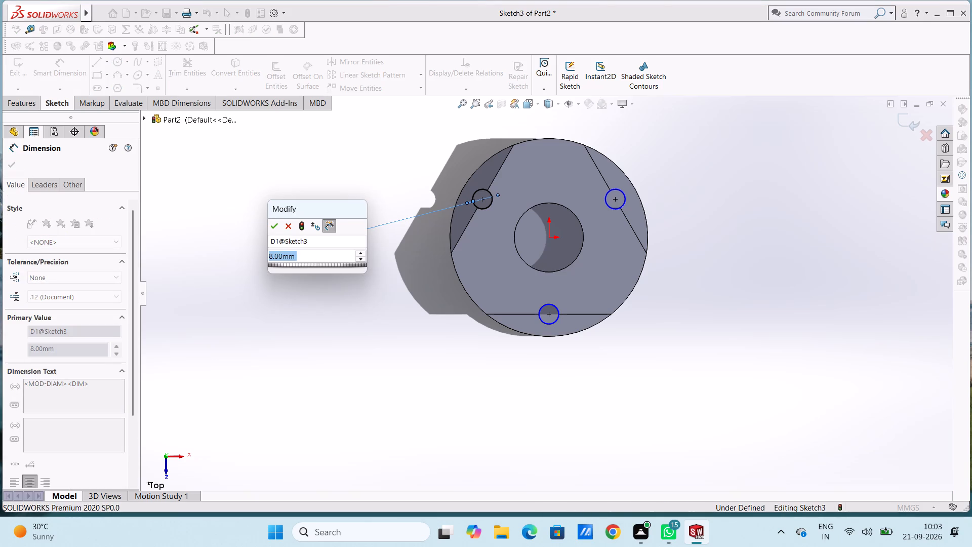
{"action": "left_click", "coordinate": [271, 228]}
{"action": "left_click", "coordinate": [249, 221]}
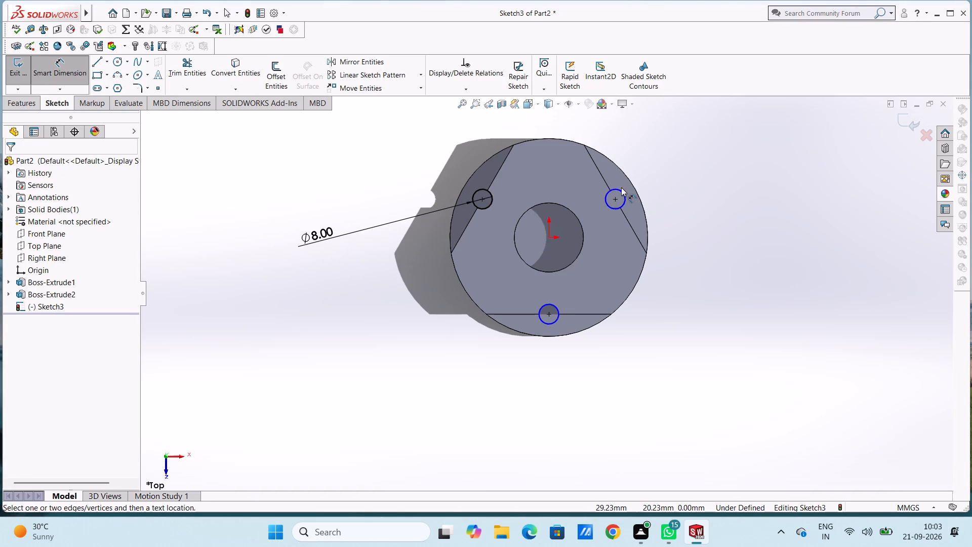
{"action": "left_click", "coordinate": [621, 189]}
{"action": "left_click", "coordinate": [801, 151]}
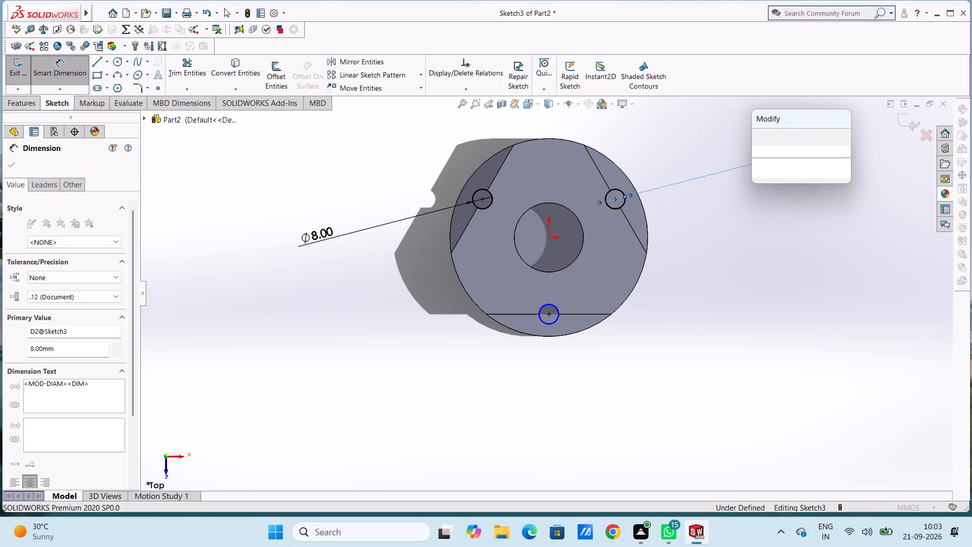
{"action": "left_click", "coordinate": [758, 139]}
{"action": "left_click", "coordinate": [693, 142]}
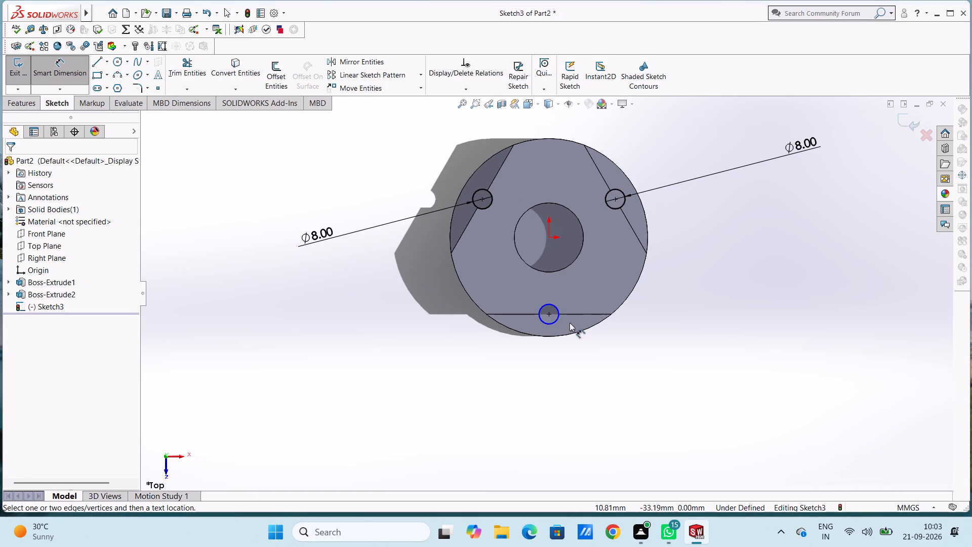
{"action": "left_click", "coordinate": [550, 325]}
{"action": "left_click", "coordinate": [675, 421]}
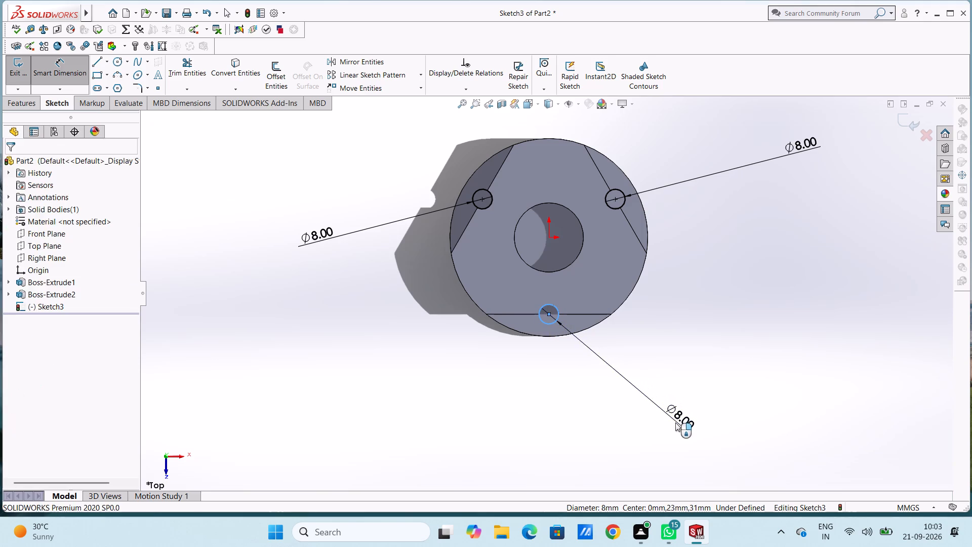
{"action": "left_click", "coordinate": [633, 409]}
{"action": "left_click", "coordinate": [661, 339]}
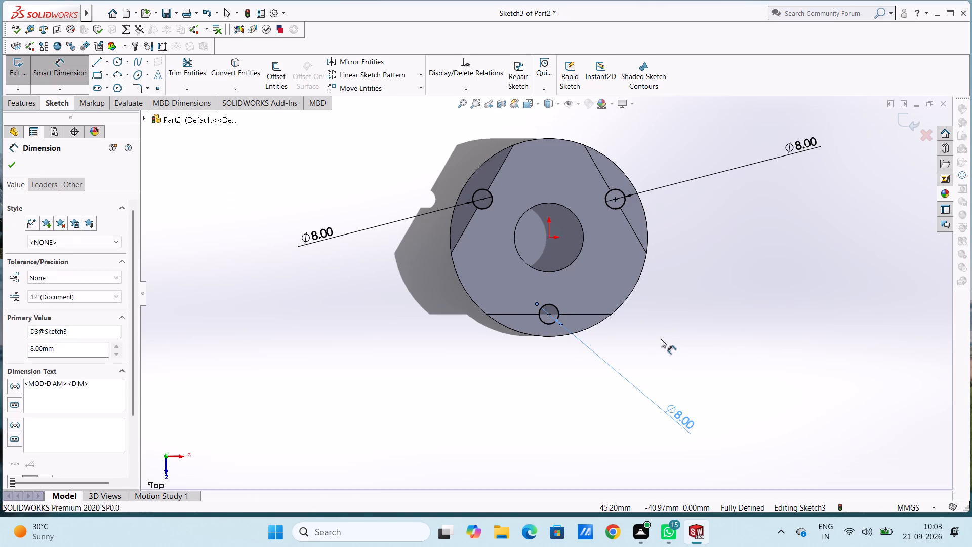
Cut-extrude the three 8 mm circles with a blind depth of 30 mm through the boss and disc.
{"action": "middle_click_drag", "start_coordinate": [658, 341], "coordinate": [630, 311]}
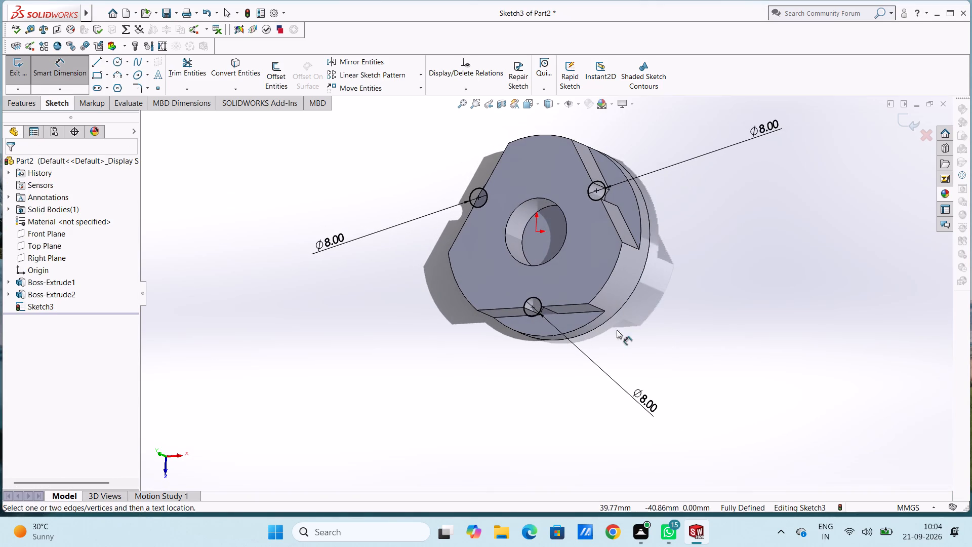
{"action": "left_click", "coordinate": [52, 70]}
{"action": "left_click", "coordinate": [24, 103]}
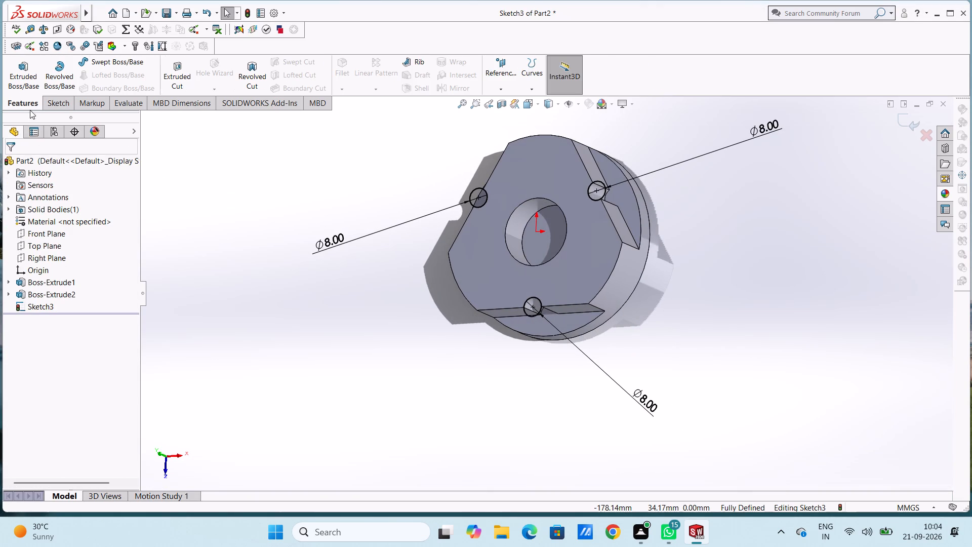
{"action": "left_click", "coordinate": [174, 77]}
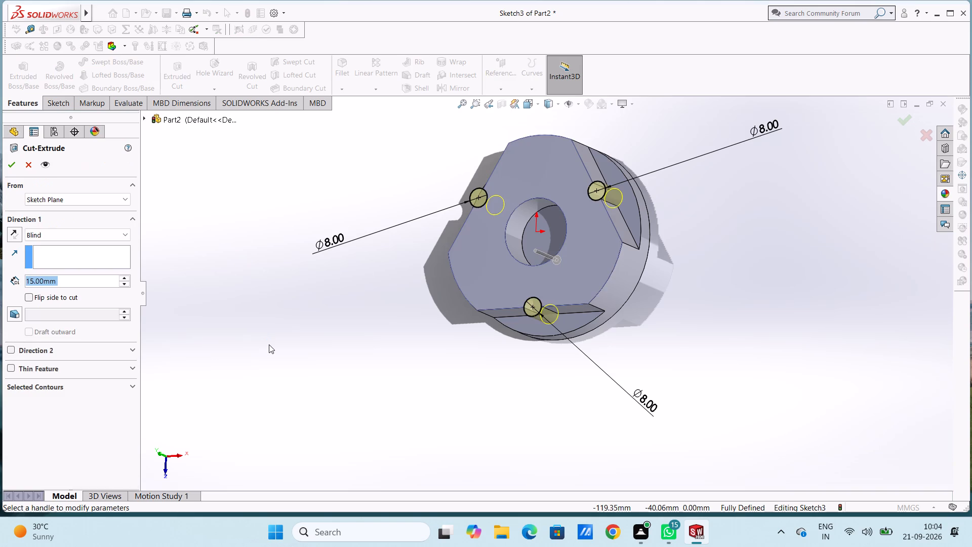
{"action": "type", "text": "30"}
{"action": "key", "text": "Return"}
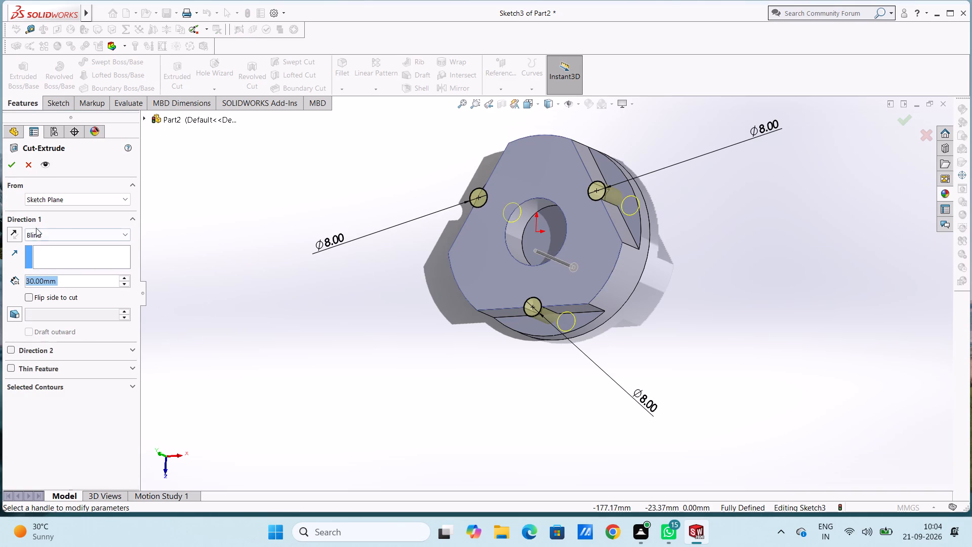
{"action": "left_click", "coordinate": [10, 163]}
{"action": "left_click", "coordinate": [287, 183]}
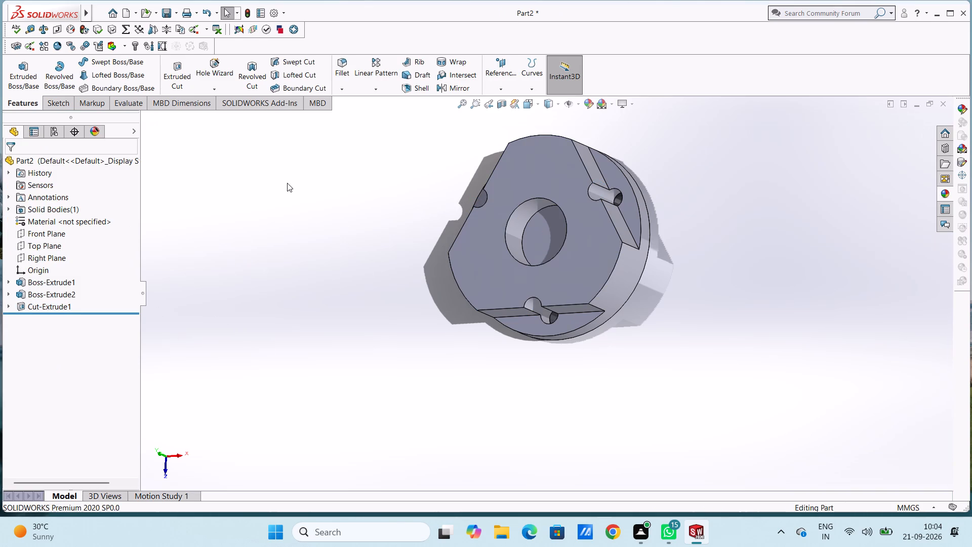
{"action": "left_click", "coordinate": [288, 184]}
Start a sketch on the boss's top face and draw a 6 mm radius circle concentric with the upper-left hole.
{"action": "middle_click_drag", "start_coordinate": [292, 187], "coordinate": [326, 240]}
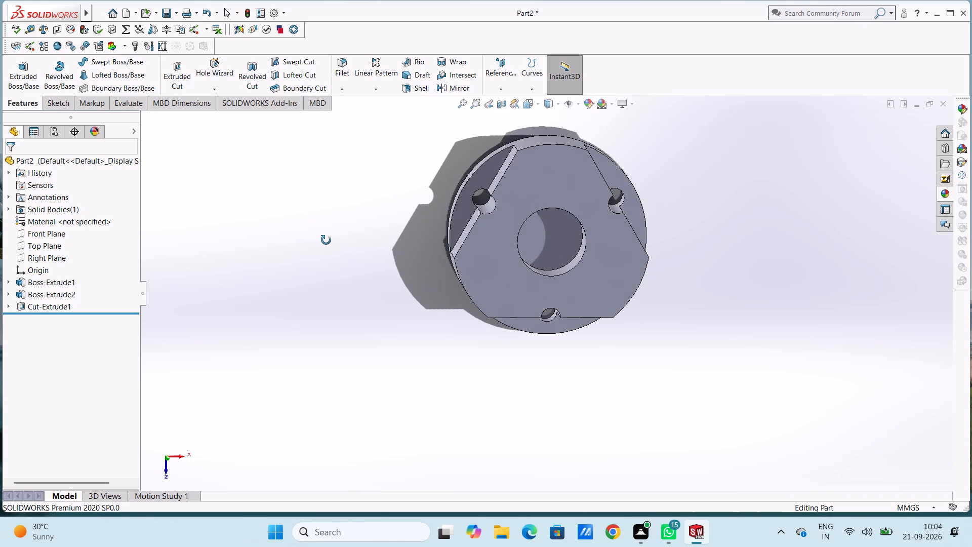
{"action": "middle_click_drag", "start_coordinate": [326, 240], "coordinate": [321, 229]}
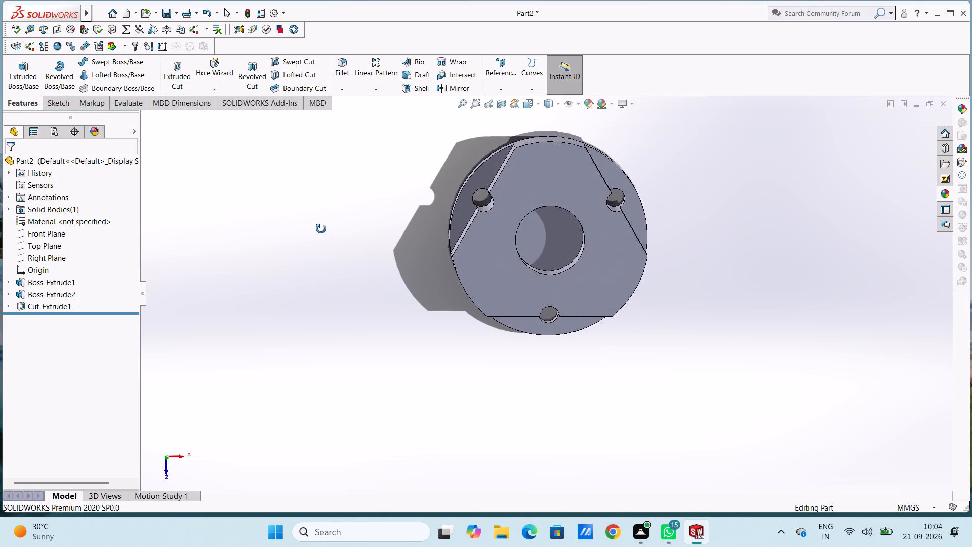
{"action": "middle_click_drag", "start_coordinate": [321, 229], "coordinate": [319, 225]}
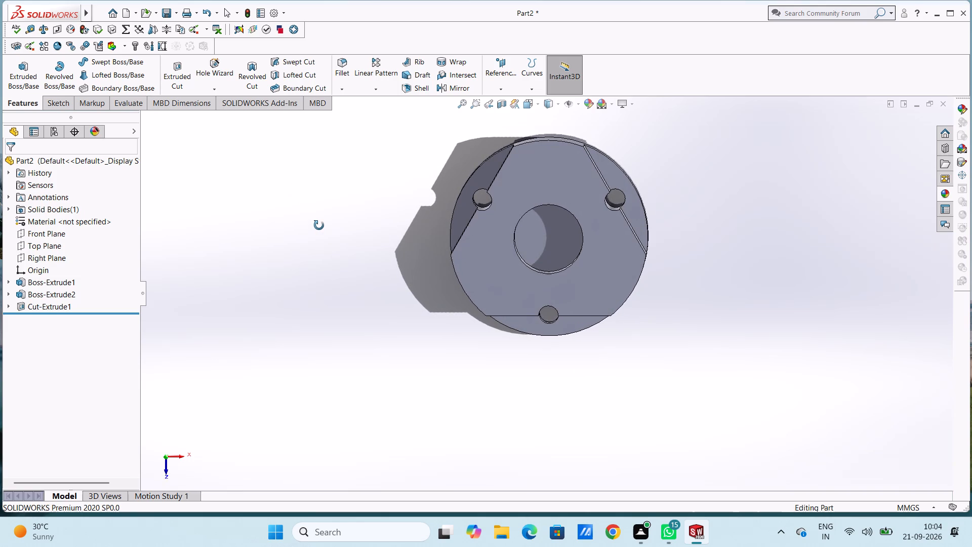
{"action": "middle_click_drag", "start_coordinate": [319, 225], "coordinate": [318, 225]}
{"action": "key", "text": "ctrl+5"}
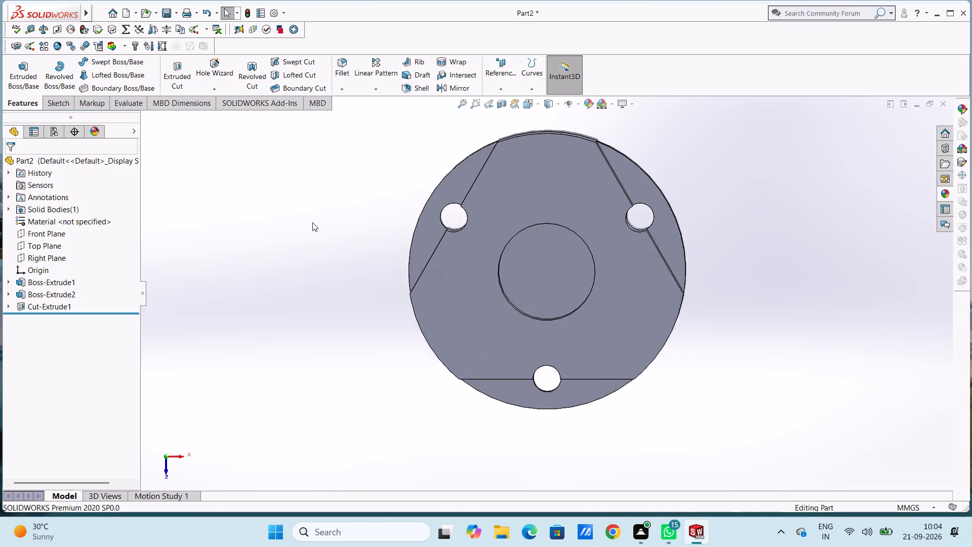
{"action": "left_click", "coordinate": [499, 194]}
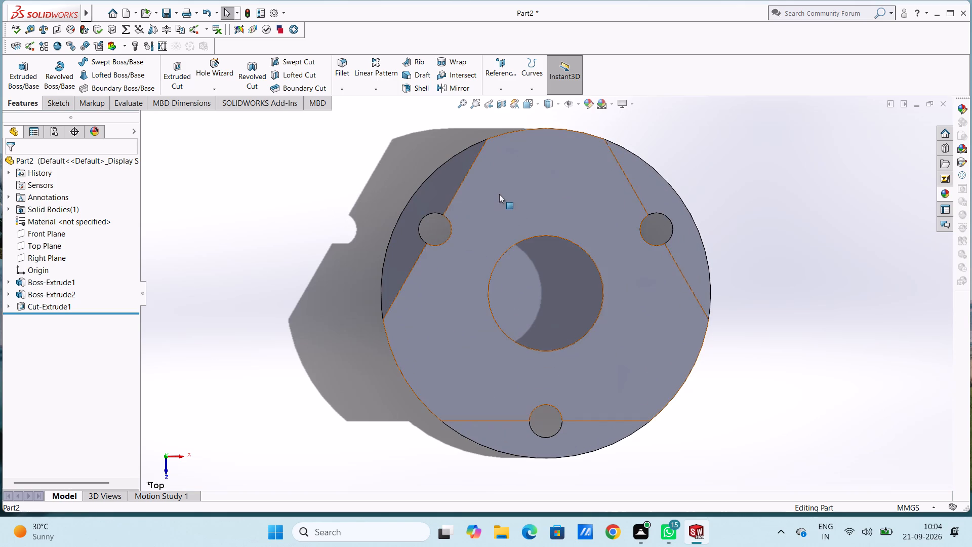
{"action": "left_click", "coordinate": [543, 166]}
{"action": "left_click", "coordinate": [304, 191]}
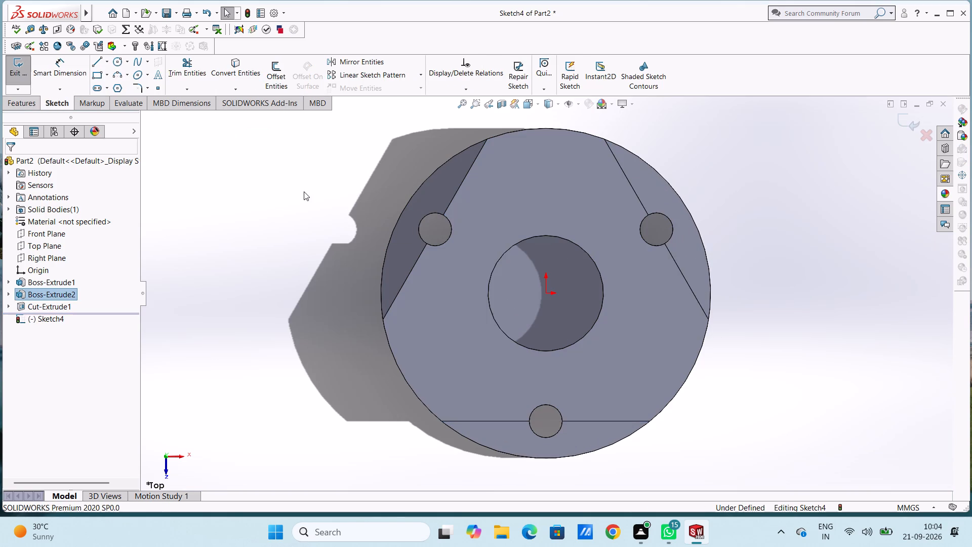
{"action": "left_click", "coordinate": [114, 62]}
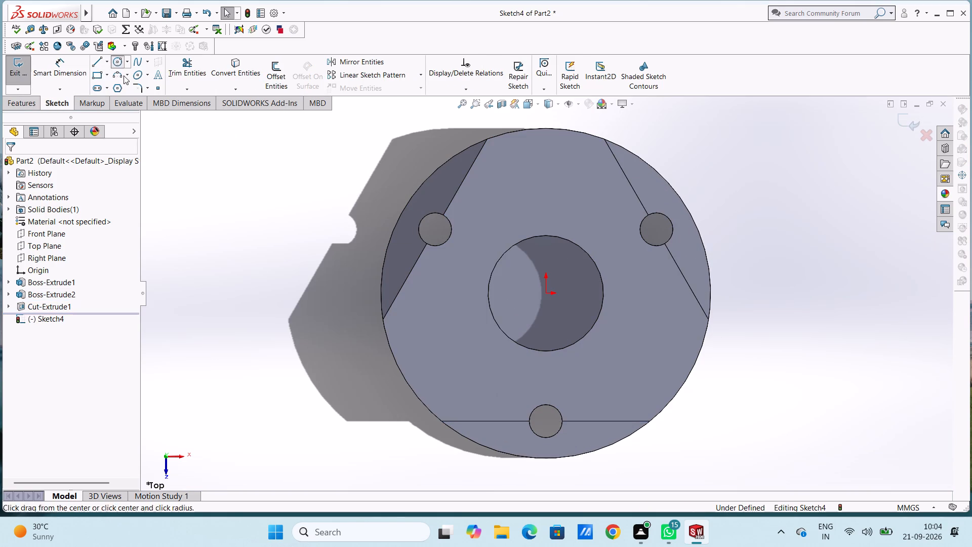
{"action": "left_click", "coordinate": [433, 228]}
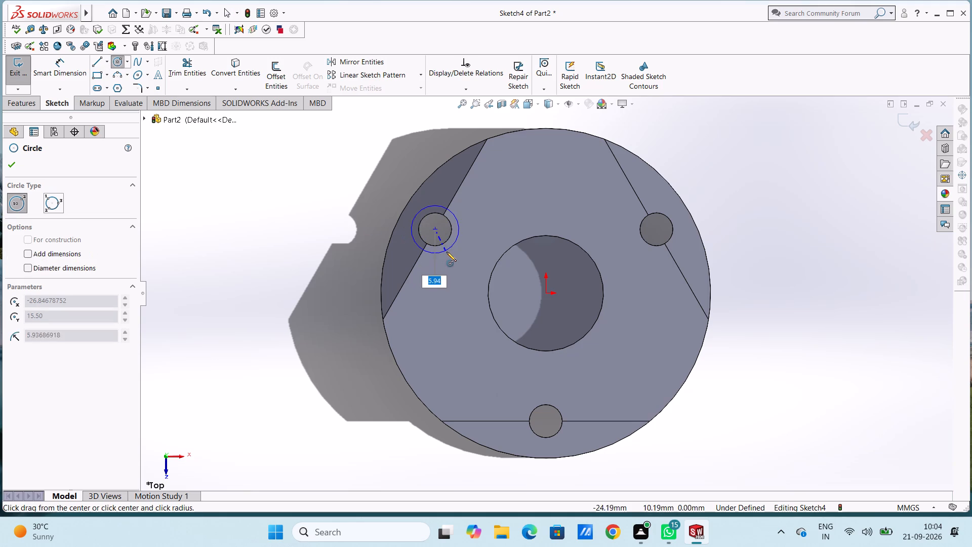
{"action": "key", "text": "6"}
{"action": "key", "text": "Return"}
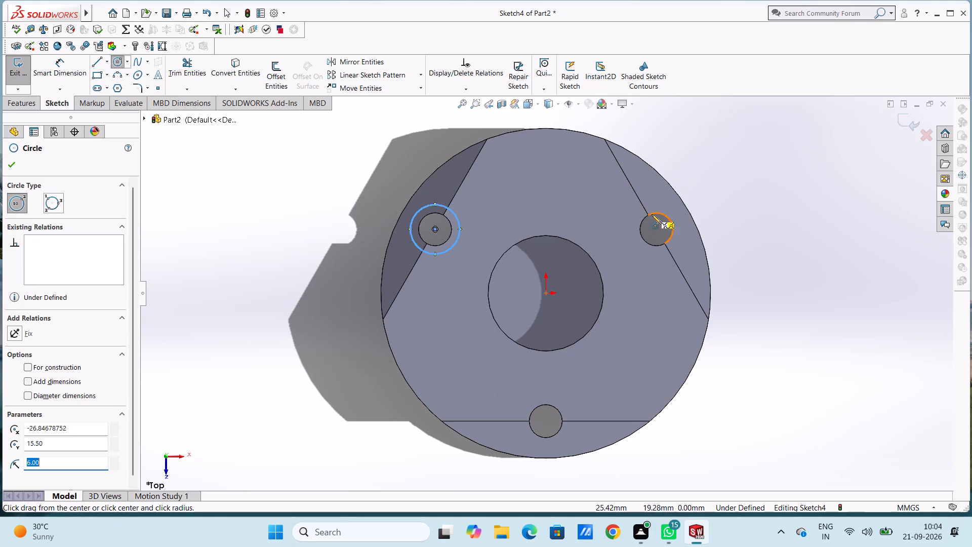
Sketch two more circles of 6 mm radius, concentric with the upper-right and bottom holes.
{"action": "left_click", "coordinate": [657, 228]}
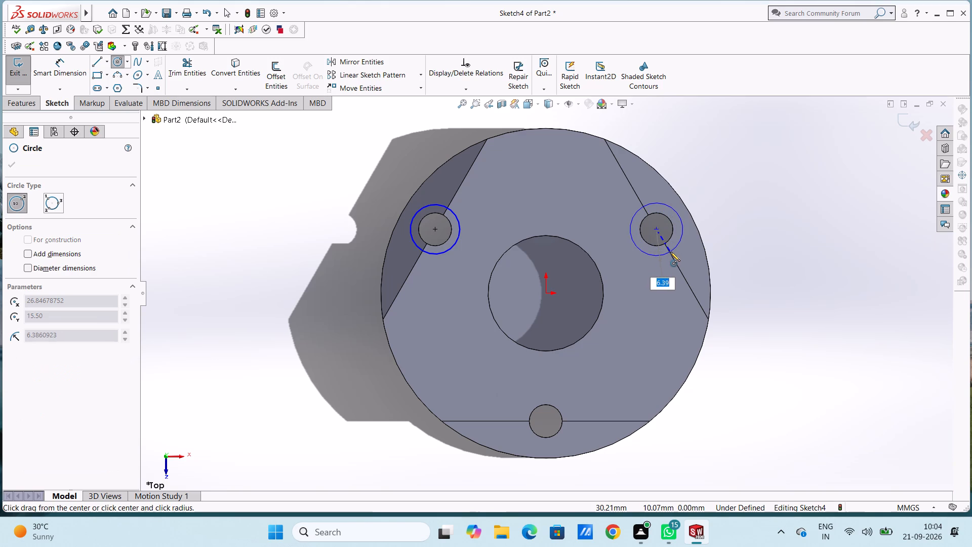
{"action": "key", "text": "6"}
{"action": "key", "text": "Return"}
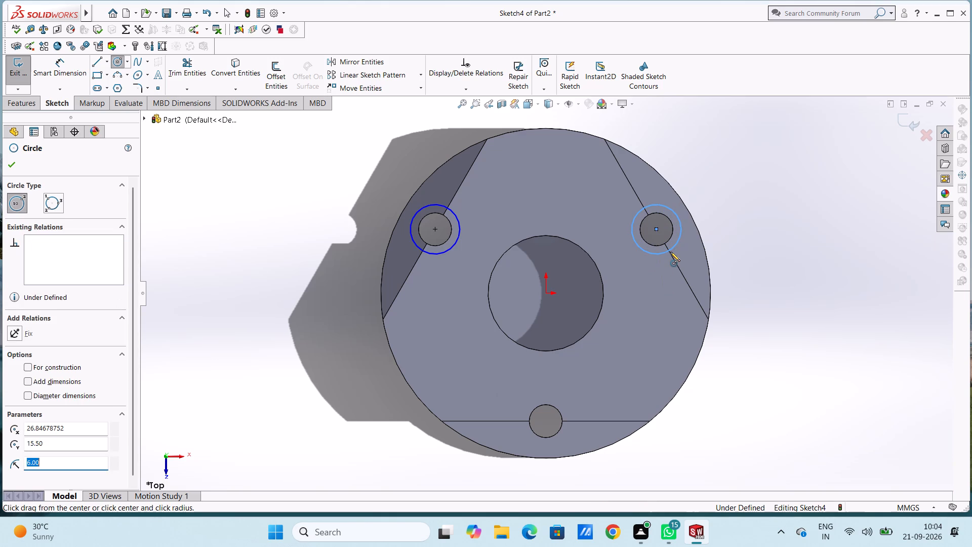
{"action": "left_click", "coordinate": [546, 421]}
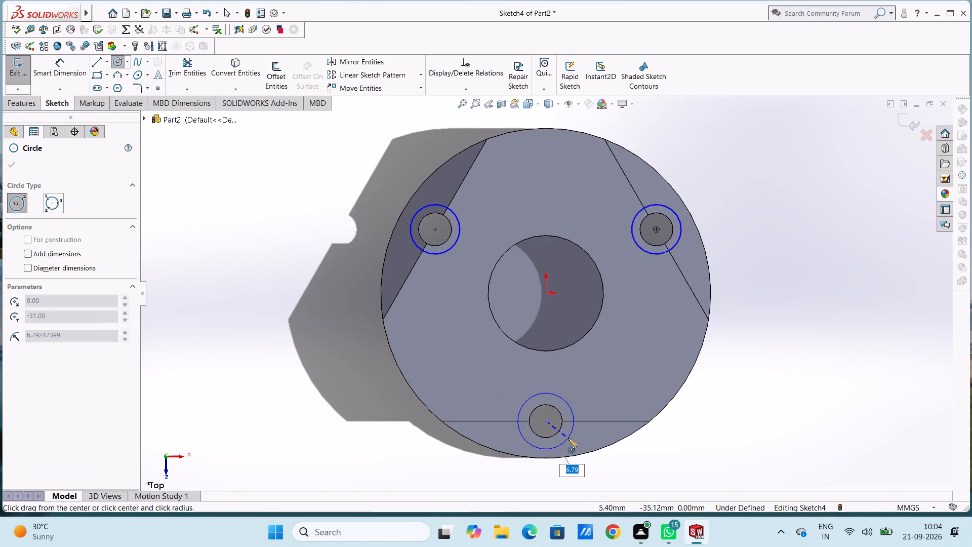
{"action": "key", "text": "6"}
{"action": "key", "text": "Return"}
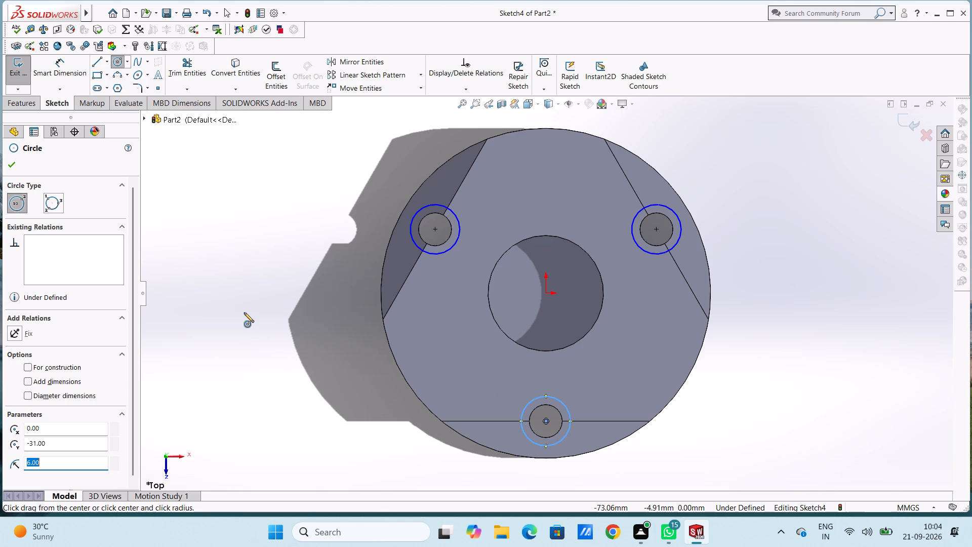
{"action": "key", "text": "Escape"}
{"action": "key", "text": "Escape"}
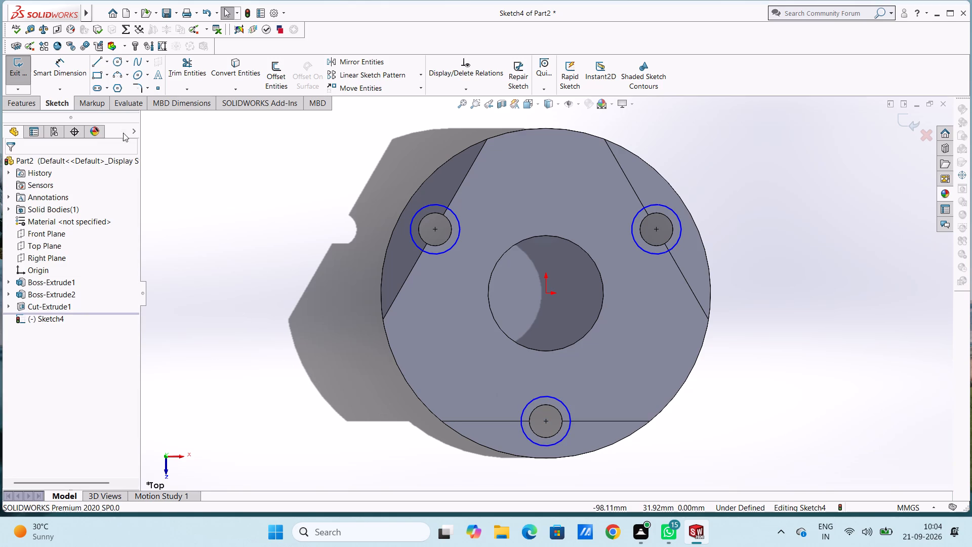
Draw a 12 mm line across the upper-left 6 mm radius circle, along the boss's straight edge.
{"action": "left_click", "coordinate": [96, 62]}
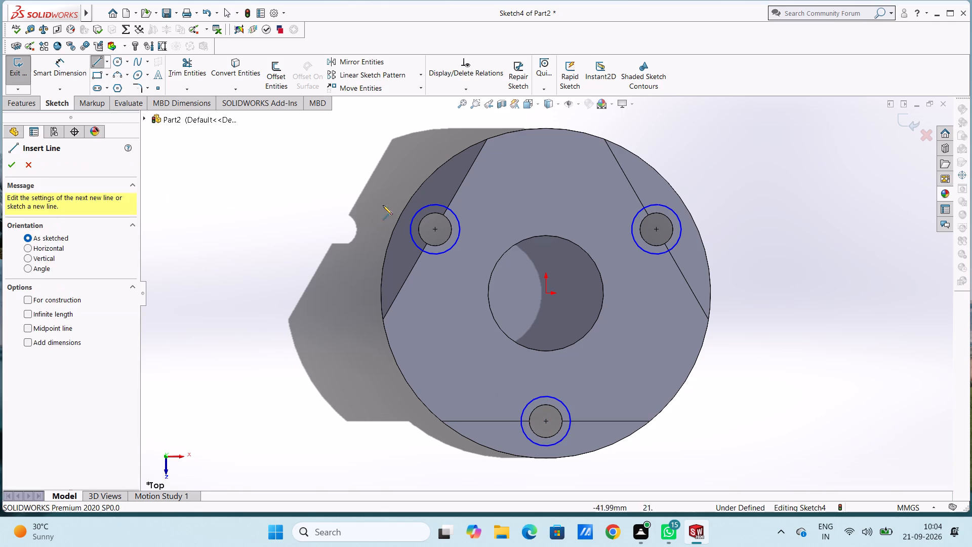
{"action": "left_click", "coordinate": [422, 251]}
{"action": "left_click", "coordinate": [447, 207]}
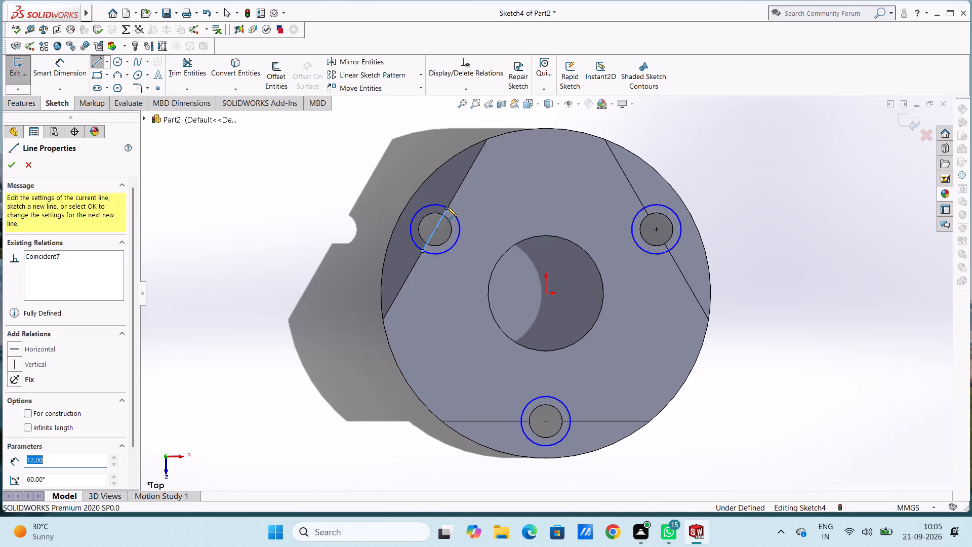
{"action": "key", "text": "Escape"}
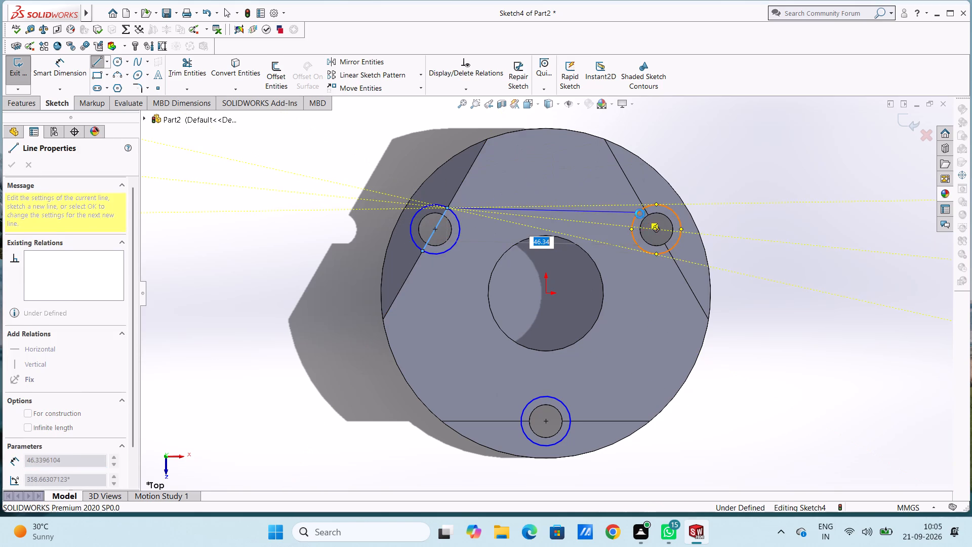
Draw 12 mm lines across the upper-right and bottom 6 mm radius circles, along the boss's straight edges.
{"action": "left_click", "coordinate": [99, 61]}
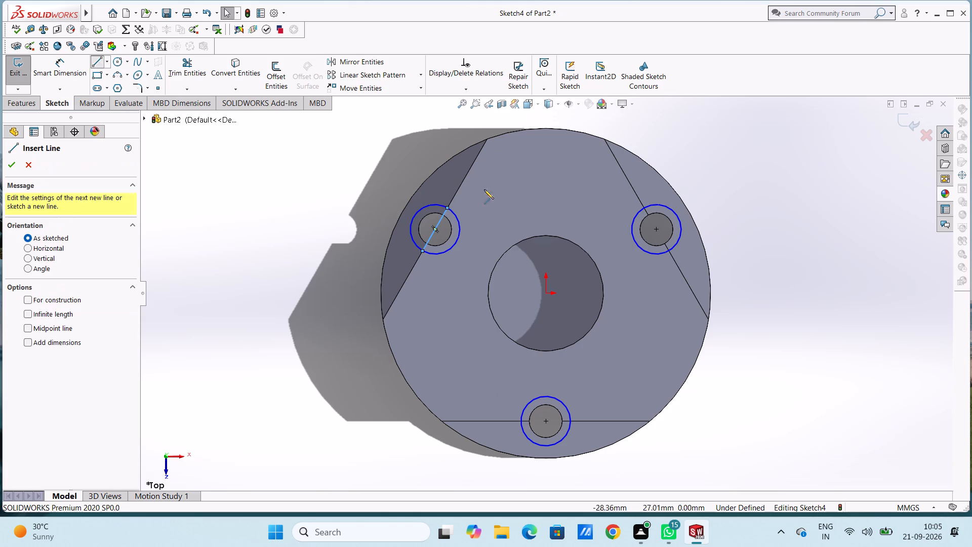
{"action": "left_click", "coordinate": [644, 207]}
{"action": "left_click", "coordinate": [669, 252]}
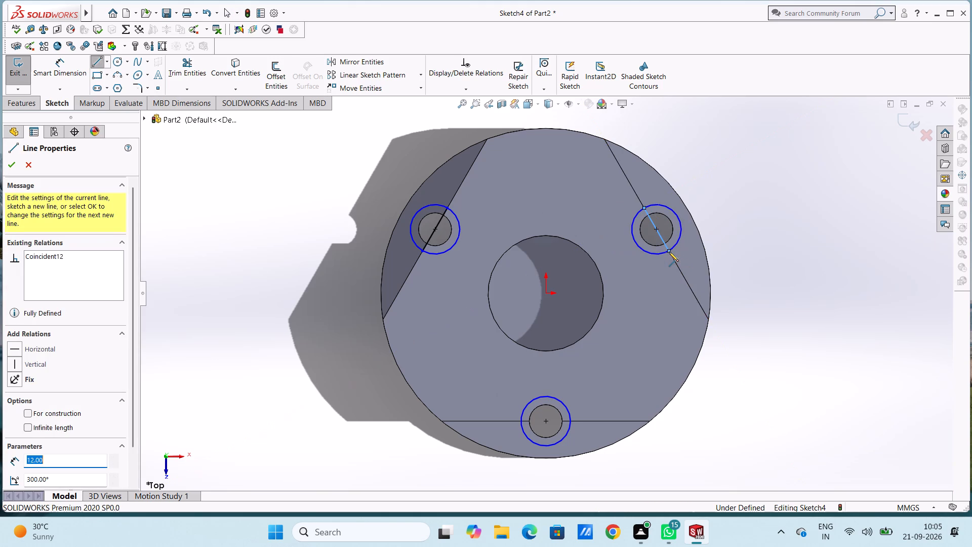
{"action": "key", "text": "Escape"}
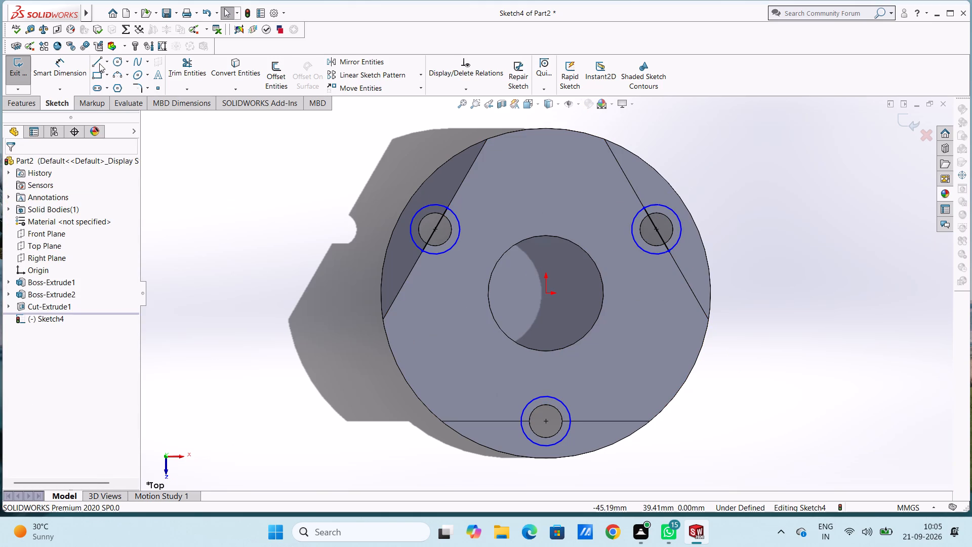
{"action": "left_click", "coordinate": [99, 63]}
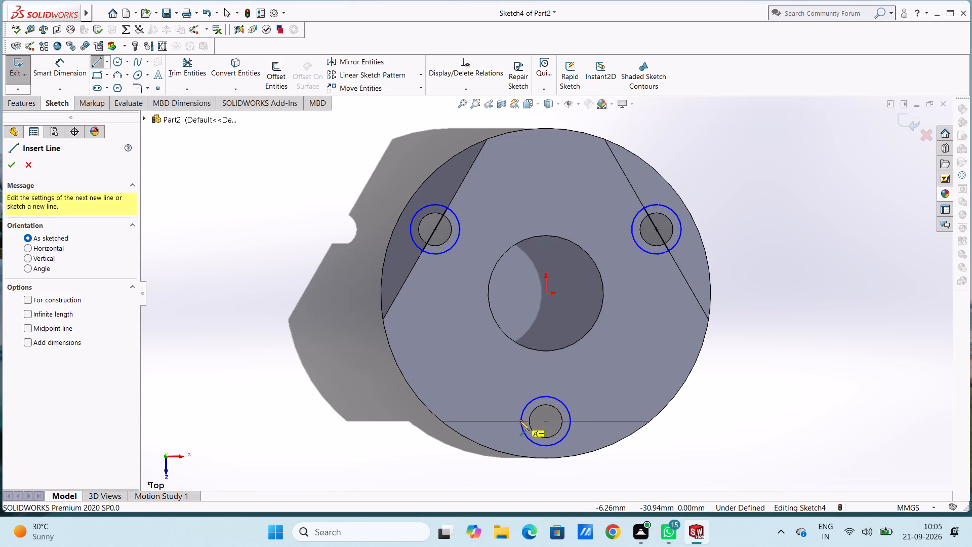
{"action": "left_click", "coordinate": [520, 421]}
{"action": "left_click", "coordinate": [570, 420]}
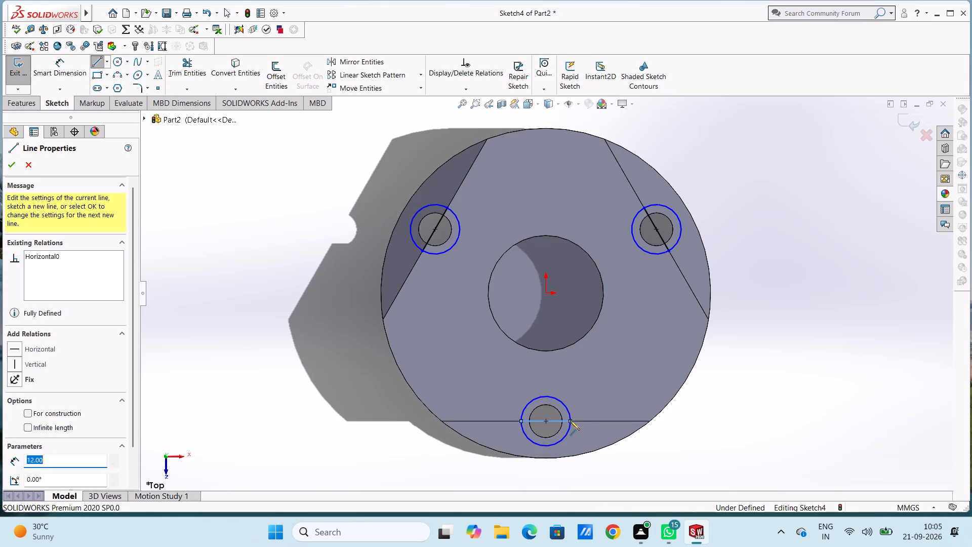
{"action": "key", "text": "Escape"}
{"action": "key", "text": "Escape"}
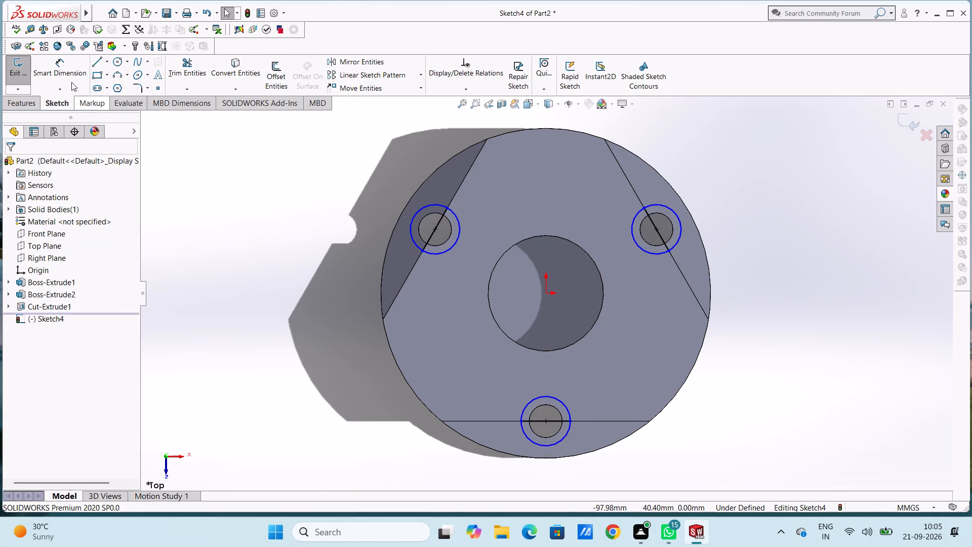
Dimension the three circles around the holes with a diameter of 12 mm each.
{"action": "left_click", "coordinate": [57, 62]}
{"action": "left_click", "coordinate": [416, 242]}
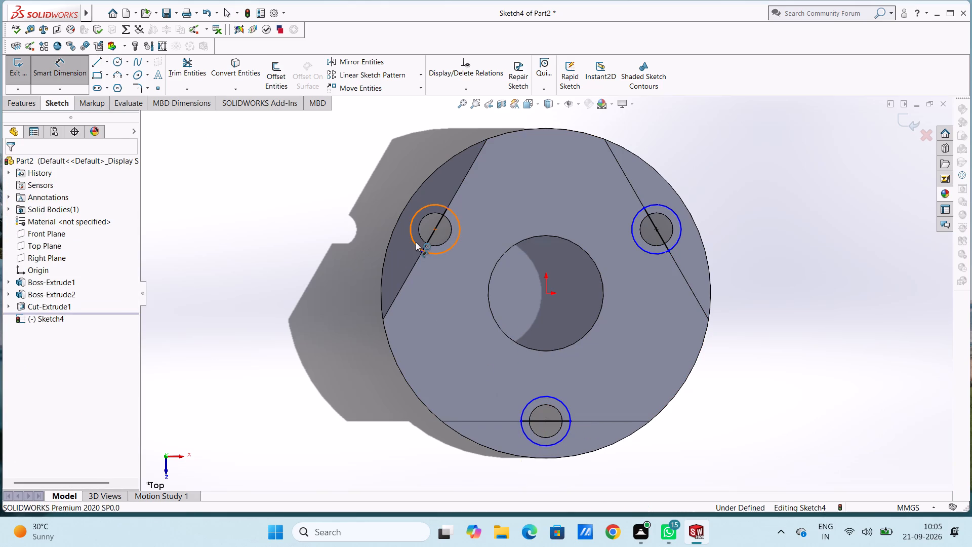
{"action": "left_click", "coordinate": [286, 281]}
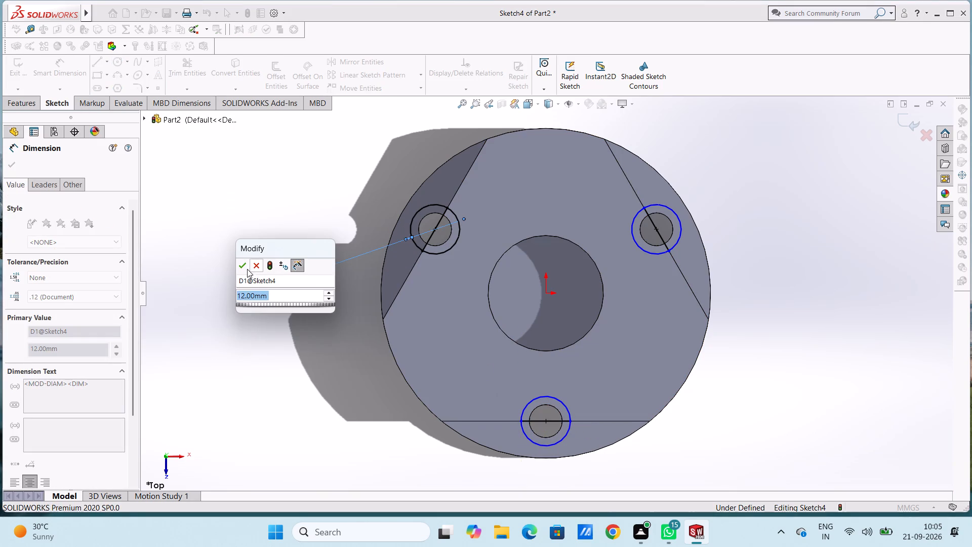
{"action": "left_click", "coordinate": [244, 267]}
{"action": "left_click", "coordinate": [237, 228]}
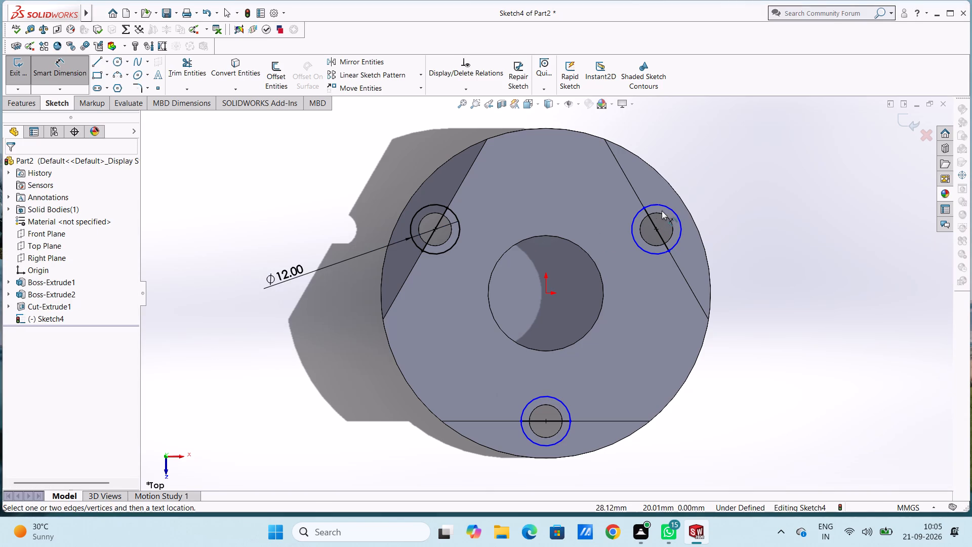
{"action": "left_click", "coordinate": [663, 206]}
{"action": "left_click", "coordinate": [803, 145]}
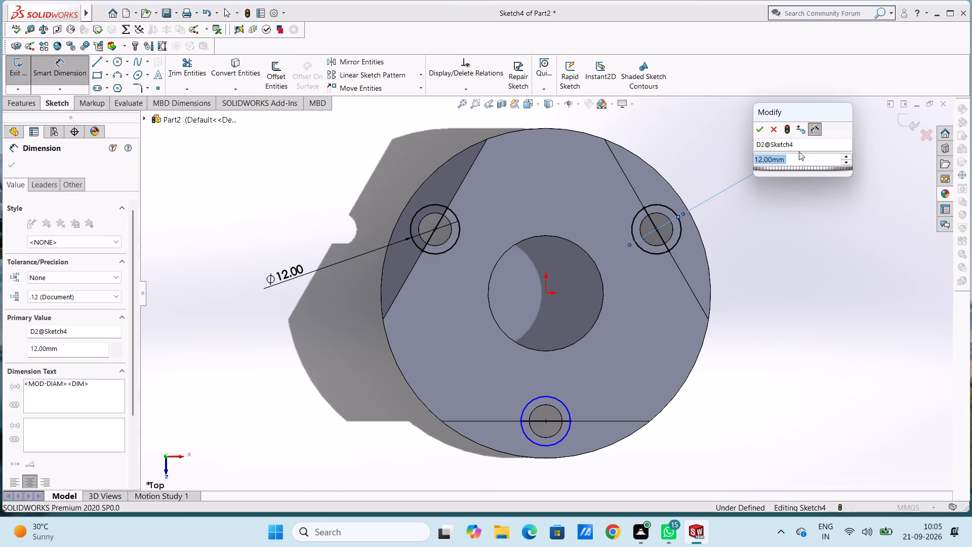
{"action": "left_click", "coordinate": [764, 132]}
{"action": "left_click", "coordinate": [692, 143]}
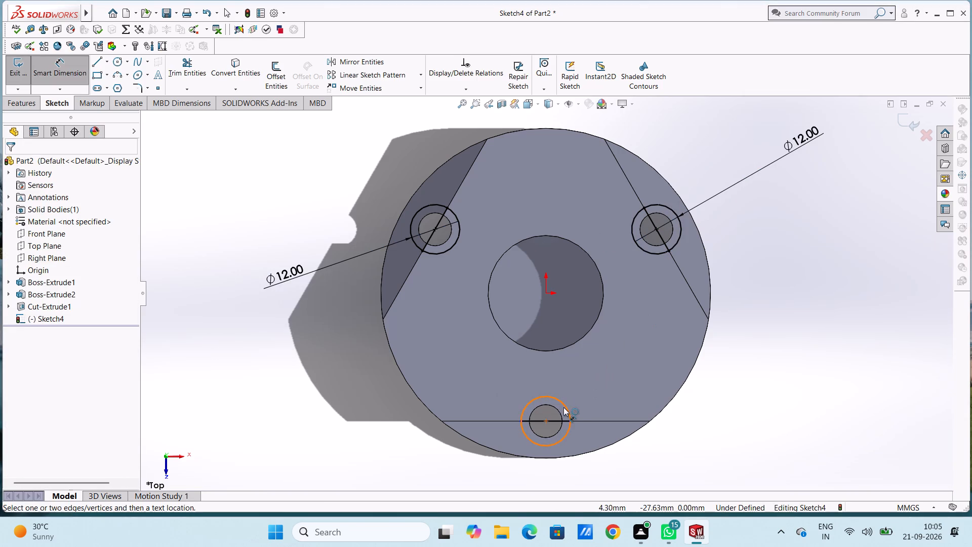
{"action": "left_click", "coordinate": [563, 401]}
{"action": "left_click", "coordinate": [835, 318]}
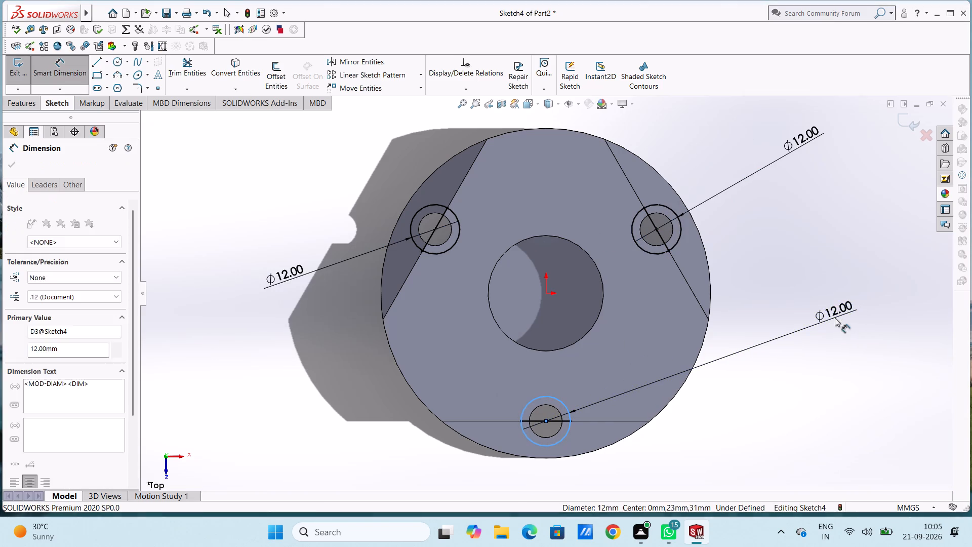
{"action": "left_click", "coordinate": [794, 300]}
{"action": "left_click", "coordinate": [782, 241]}
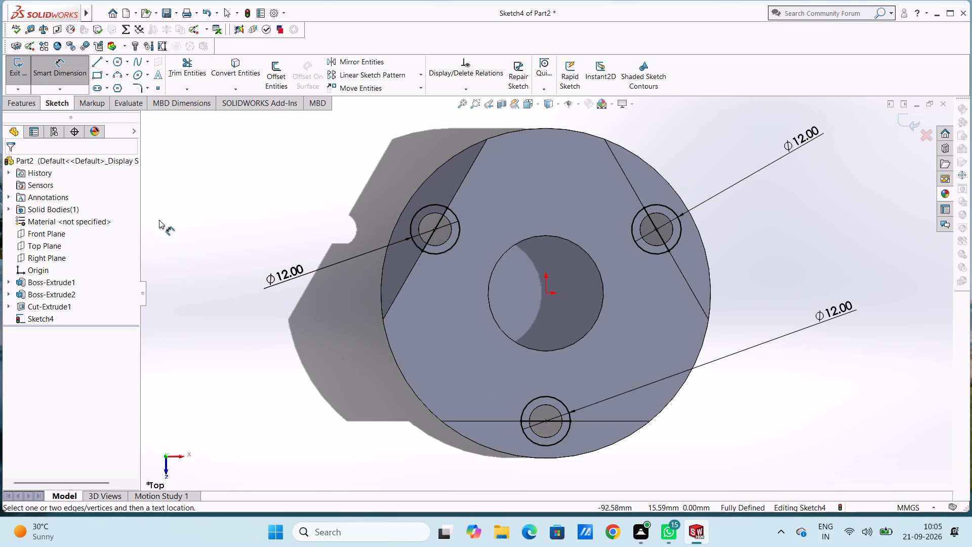
{"action": "left_click", "coordinate": [73, 75]}
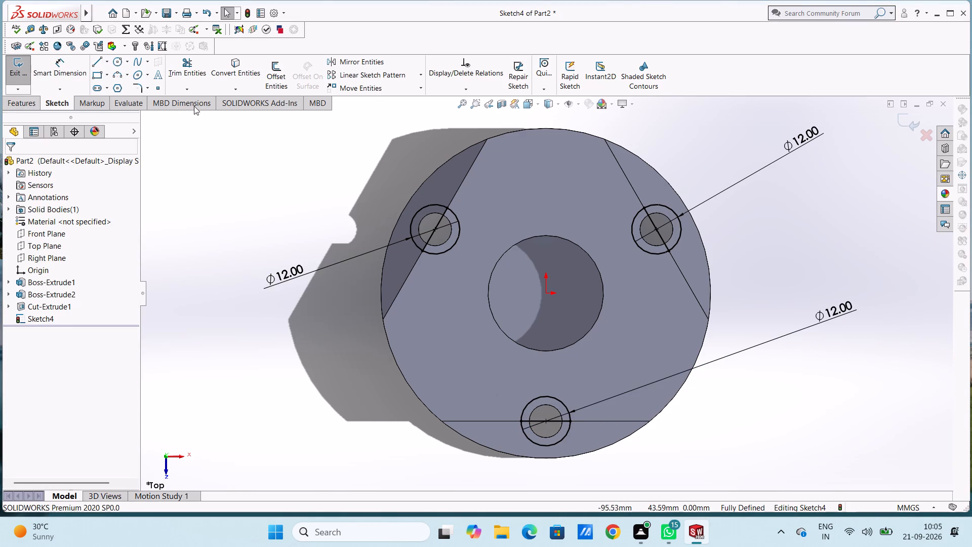
Trim away the outer half of each 12 mm circle, leaving three half-circle profiles inside the boss's straight edges.
{"action": "left_click", "coordinate": [196, 71]}
{"action": "left_click", "coordinate": [417, 211]}
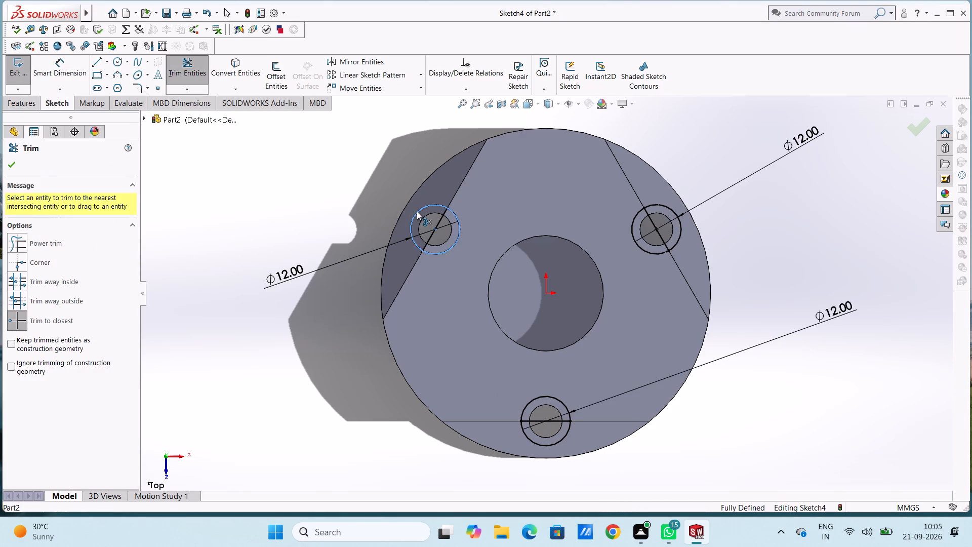
{"action": "left_click", "coordinate": [672, 212]}
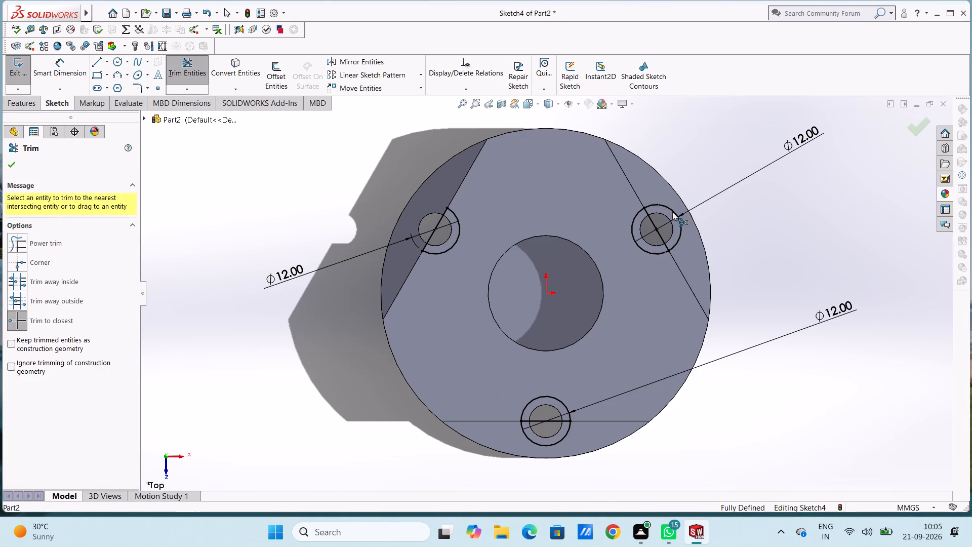
{"action": "left_click", "coordinate": [548, 445]}
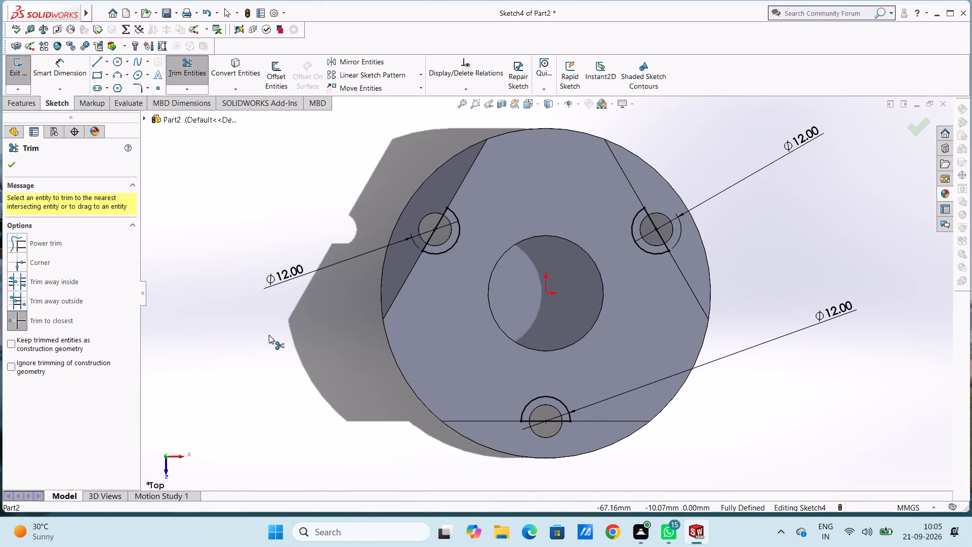
{"action": "left_click", "coordinate": [201, 63]}
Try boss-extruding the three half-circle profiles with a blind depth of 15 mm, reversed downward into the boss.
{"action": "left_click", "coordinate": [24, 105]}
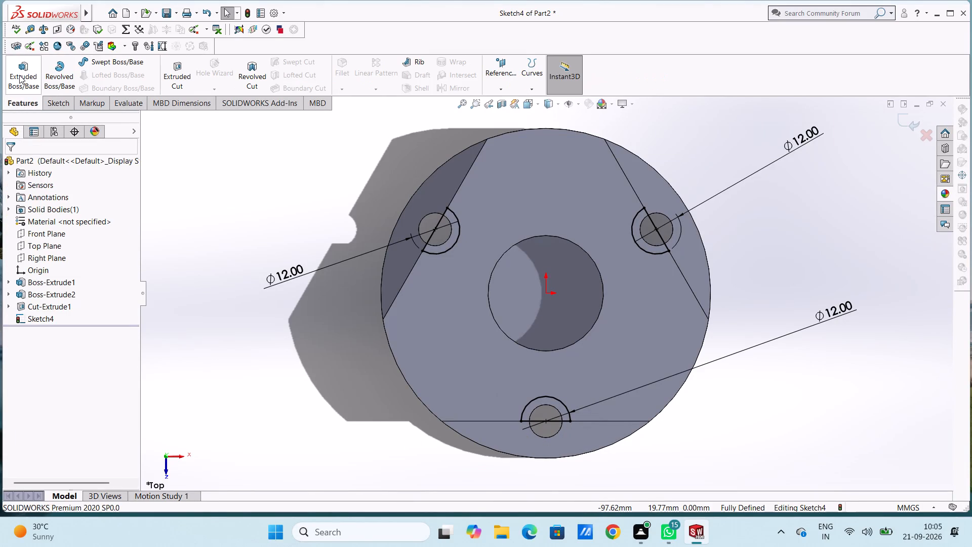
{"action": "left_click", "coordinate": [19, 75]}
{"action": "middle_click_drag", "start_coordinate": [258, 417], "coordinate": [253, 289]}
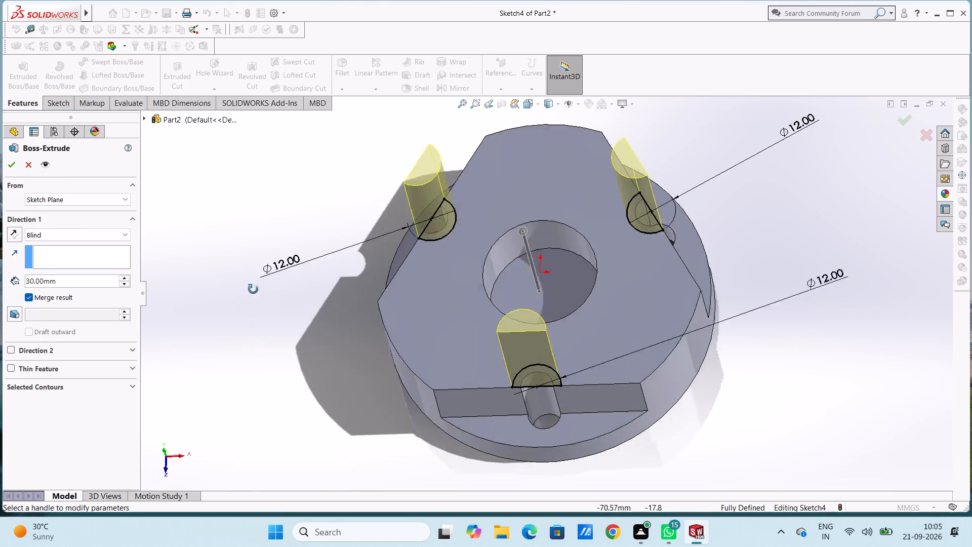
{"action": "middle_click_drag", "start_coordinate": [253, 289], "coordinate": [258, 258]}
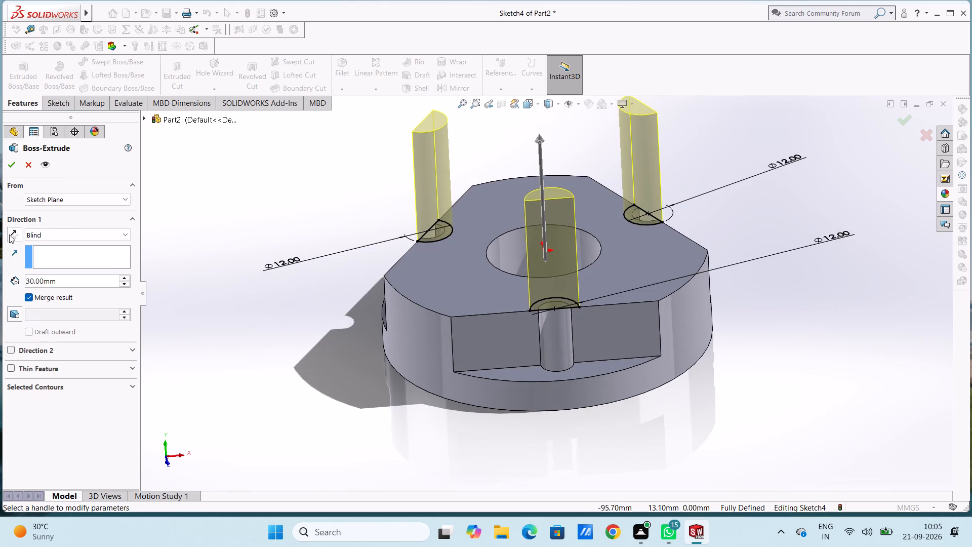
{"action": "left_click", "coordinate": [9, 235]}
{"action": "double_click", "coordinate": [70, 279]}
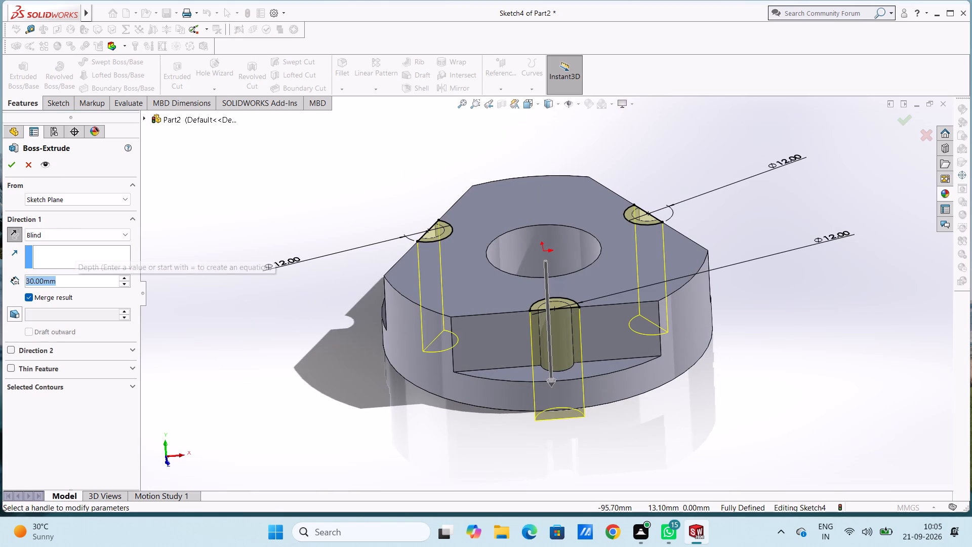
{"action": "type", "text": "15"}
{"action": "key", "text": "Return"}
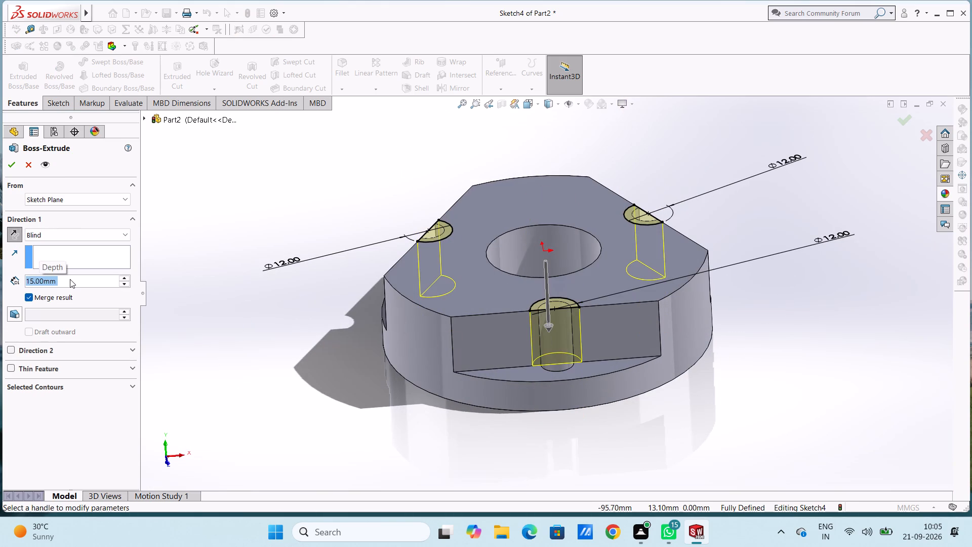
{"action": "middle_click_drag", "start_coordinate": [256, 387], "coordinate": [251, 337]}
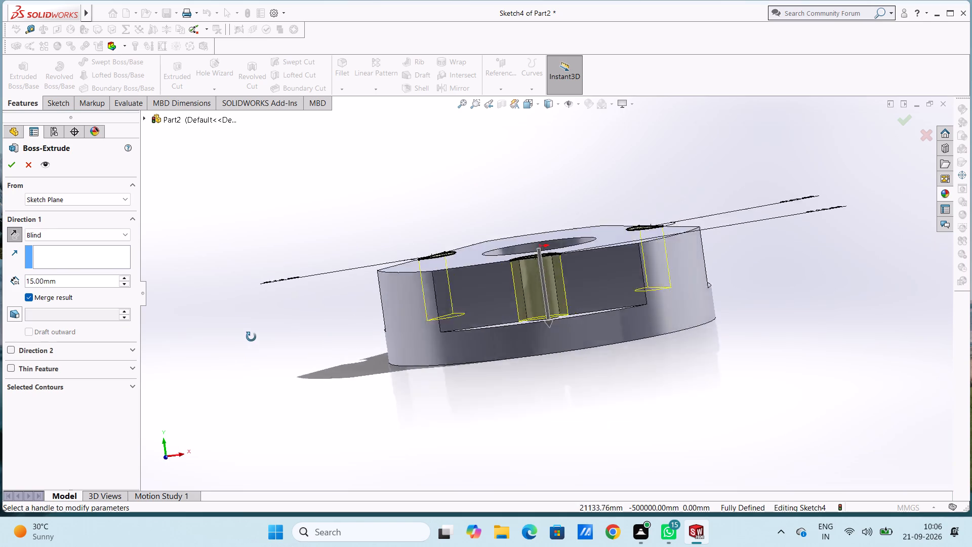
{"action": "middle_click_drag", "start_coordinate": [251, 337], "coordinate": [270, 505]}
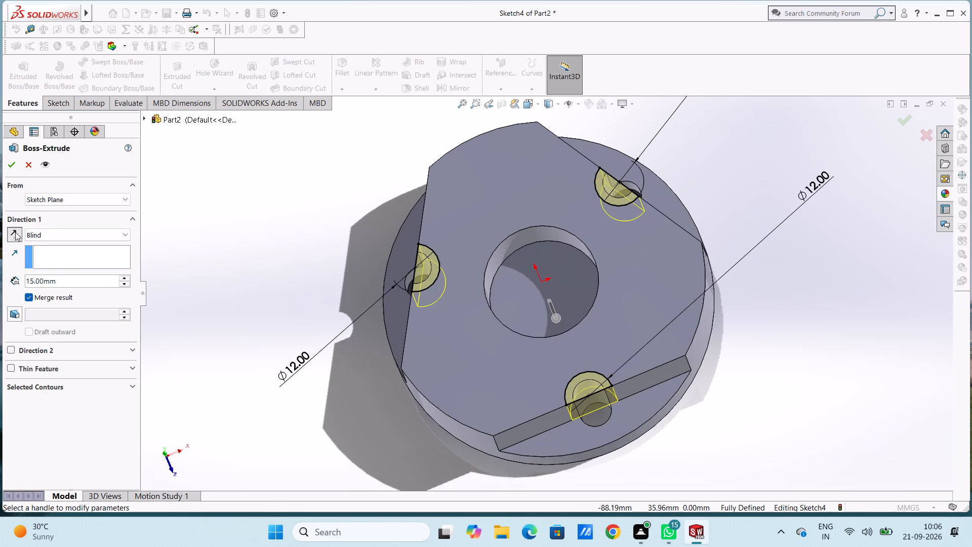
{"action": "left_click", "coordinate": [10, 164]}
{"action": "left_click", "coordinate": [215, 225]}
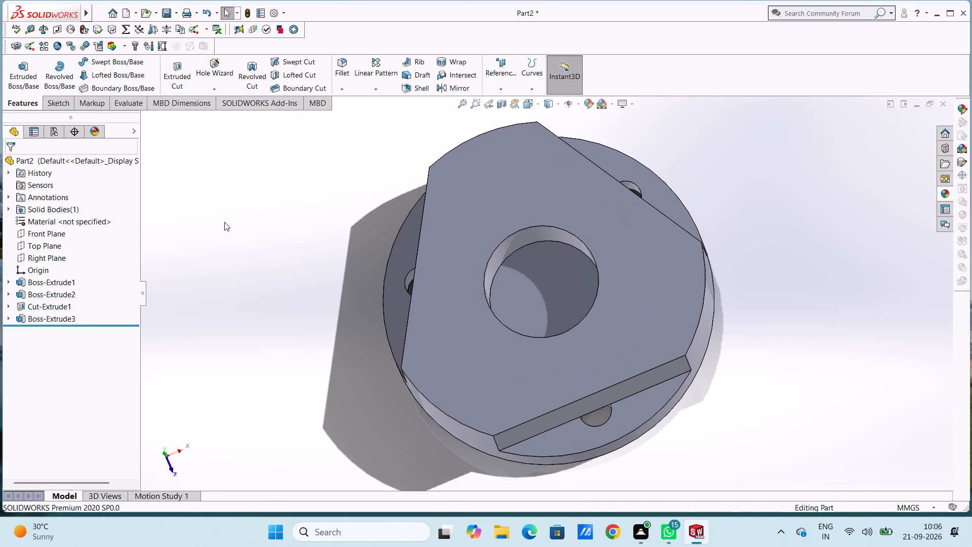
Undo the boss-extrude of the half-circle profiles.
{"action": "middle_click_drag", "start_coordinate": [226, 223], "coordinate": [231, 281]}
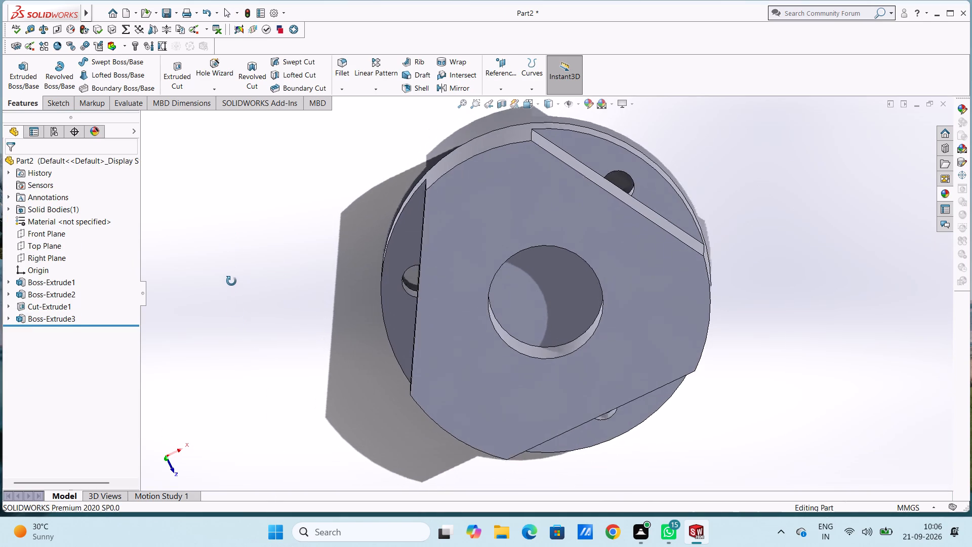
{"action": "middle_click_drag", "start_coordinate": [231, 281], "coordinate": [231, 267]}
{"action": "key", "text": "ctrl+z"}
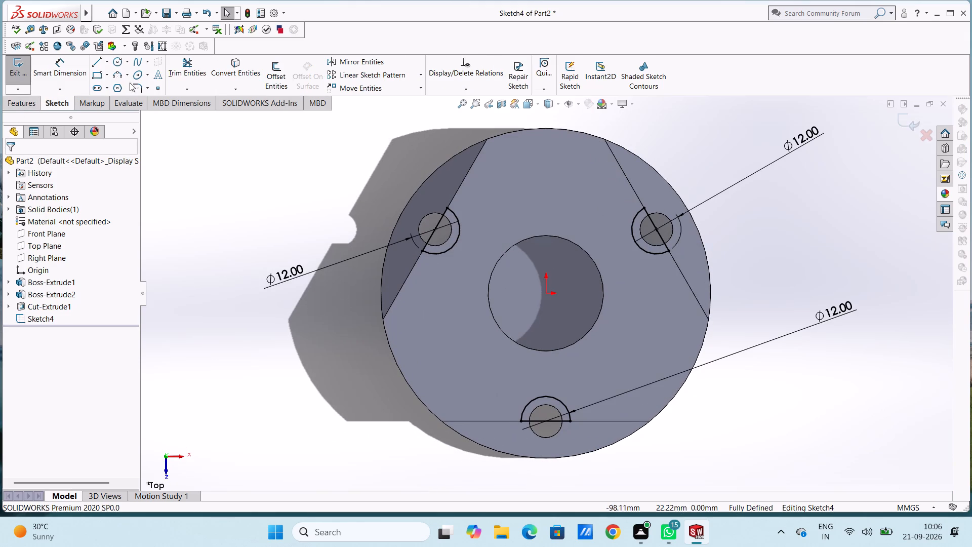
Cut-extrude the three half-circle profiles with a blind depth of 15 mm down through the boss.
{"action": "left_click", "coordinate": [20, 100]}
{"action": "left_click", "coordinate": [183, 62]}
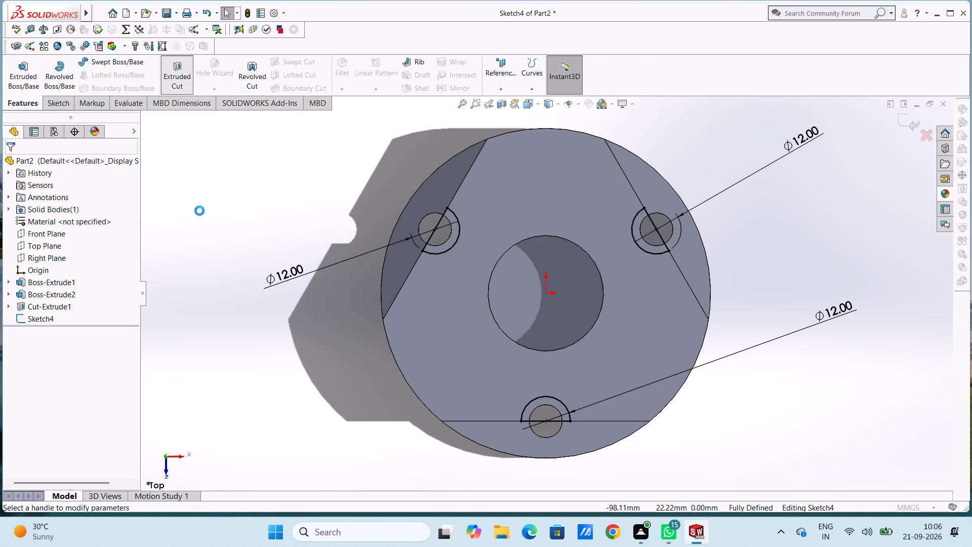
{"action": "middle_click_drag", "start_coordinate": [206, 354], "coordinate": [218, 236]}
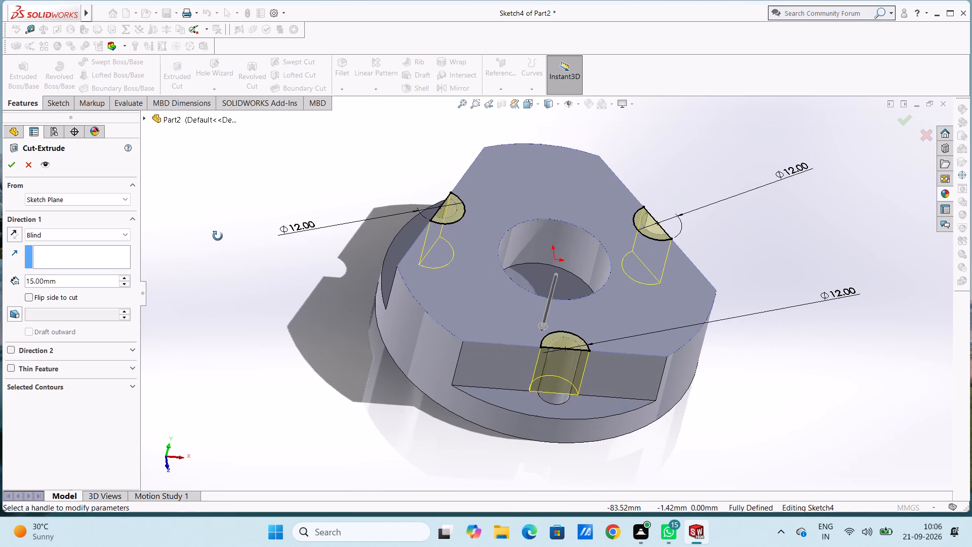
{"action": "middle_click_drag", "start_coordinate": [218, 236], "coordinate": [219, 232]}
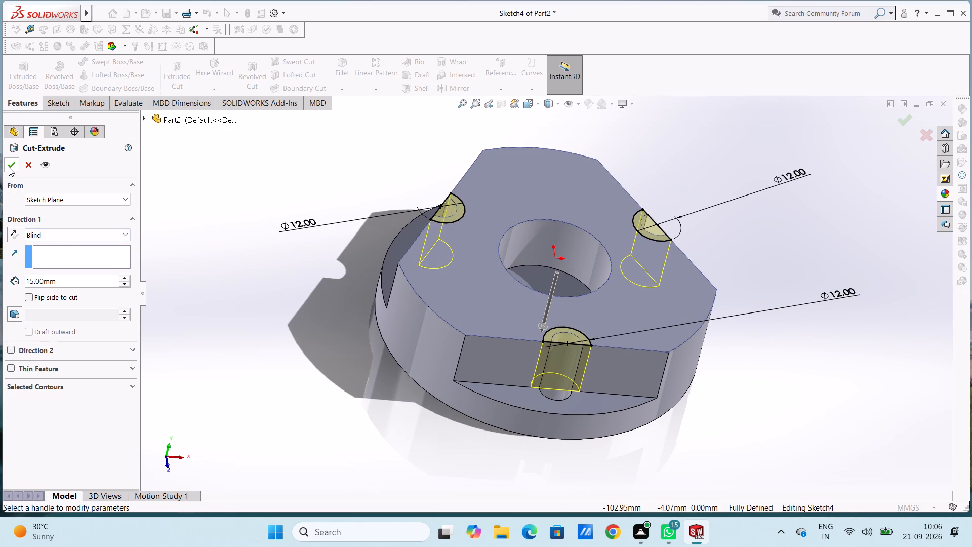
{"action": "left_click", "coordinate": [9, 167]}
{"action": "left_click", "coordinate": [223, 262]}
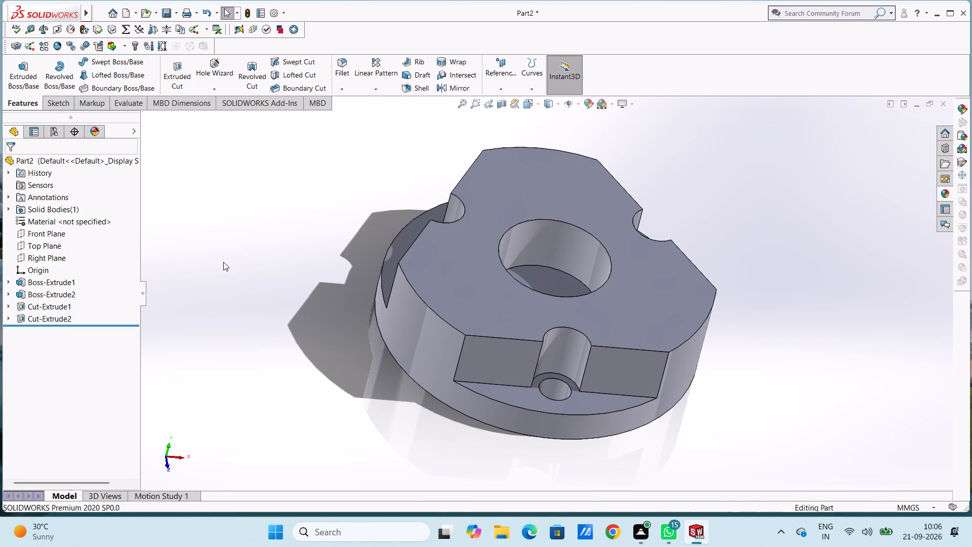
Examine the recesses cut around the three holes, and view the part from the front and from underneath.
{"action": "middle_click_drag", "start_coordinate": [256, 228], "coordinate": [260, 348]}
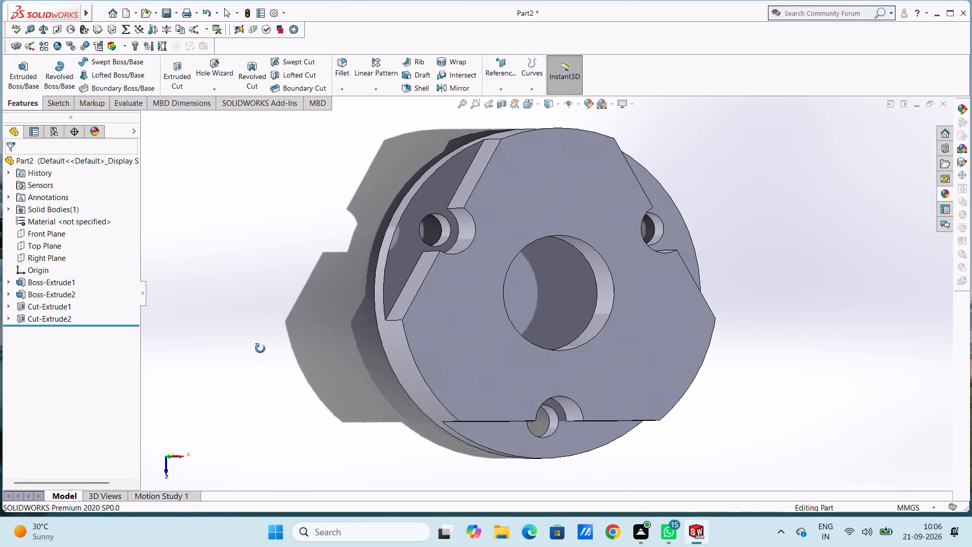
{"action": "middle_click_drag", "start_coordinate": [260, 348], "coordinate": [244, 349]}
{"action": "middle_click_drag", "start_coordinate": [244, 349], "coordinate": [258, 353]}
{"action": "middle_click", "coordinate": [258, 353]}
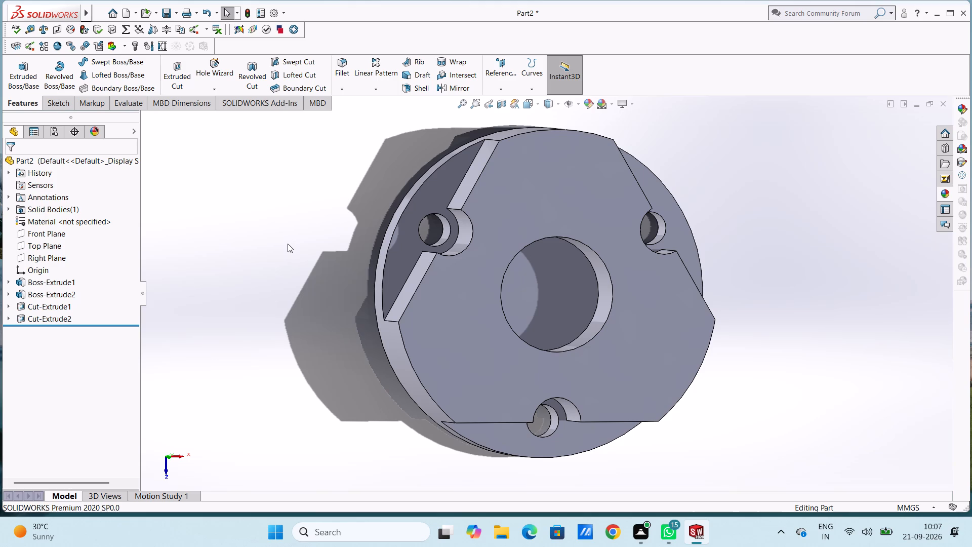
{"action": "key", "text": "ctrl+1"}
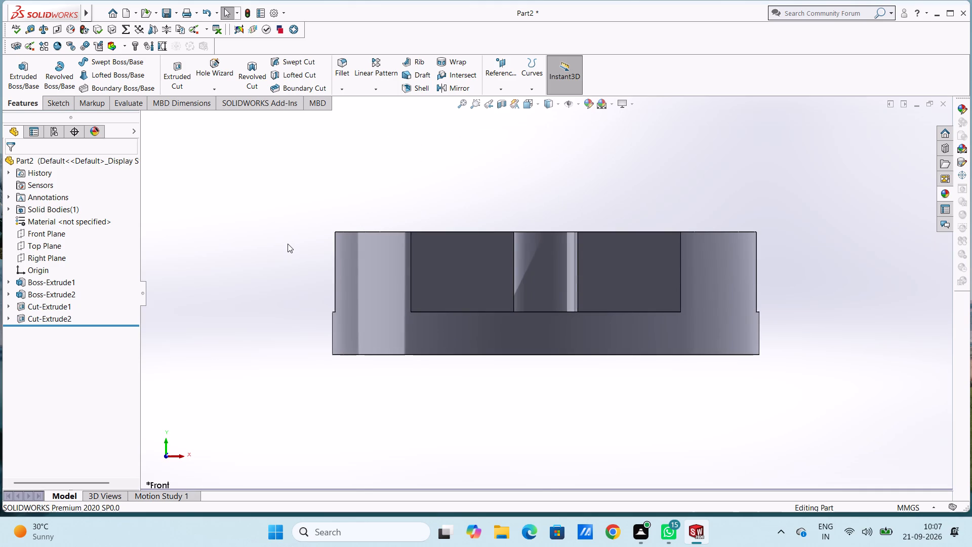
{"action": "key", "text": "ctrl+6"}
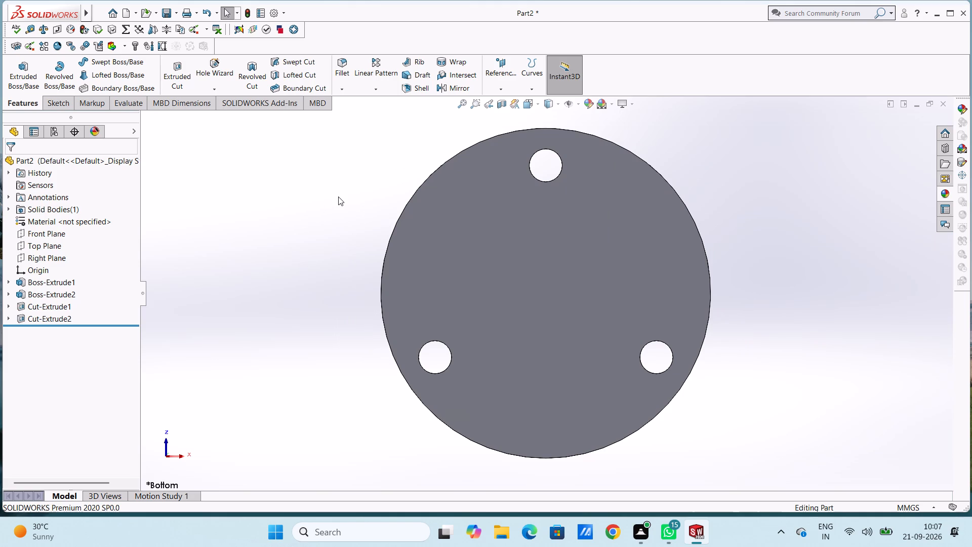
Examine the finished recesses, holes and boss by orbiting the part and checking its front, side and top views.
{"action": "middle_click_drag", "start_coordinate": [329, 204], "coordinate": [461, 302]}
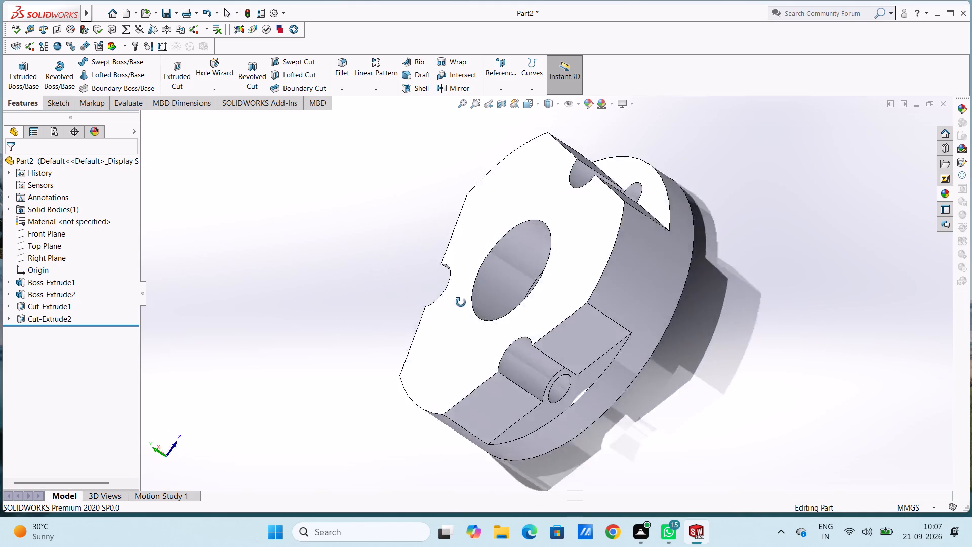
{"action": "middle_click_drag", "start_coordinate": [461, 302], "coordinate": [544, 176]}
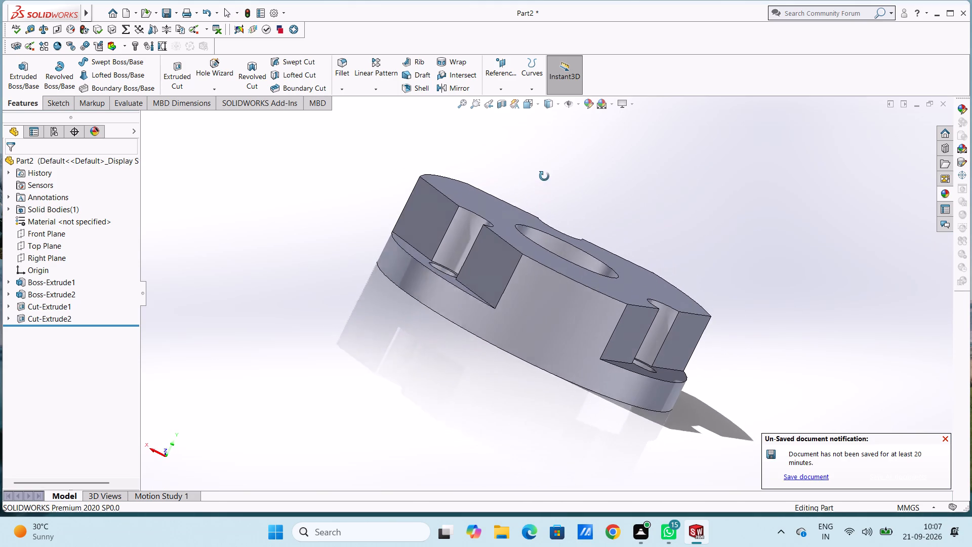
{"action": "middle_click_drag", "start_coordinate": [544, 176], "coordinate": [544, 175]}
{"action": "middle_click_drag", "start_coordinate": [283, 331], "coordinate": [271, 354]}
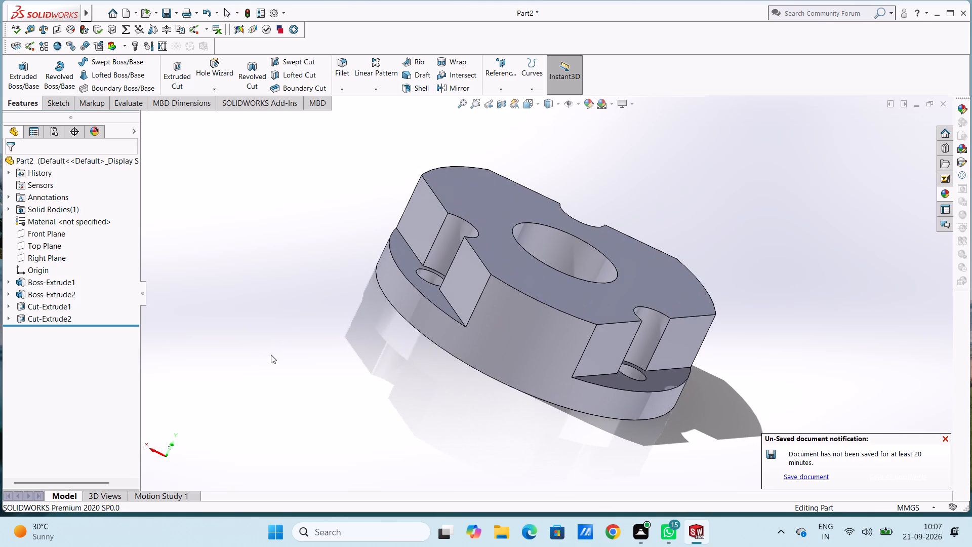
{"action": "key", "text": "ctrl+1"}
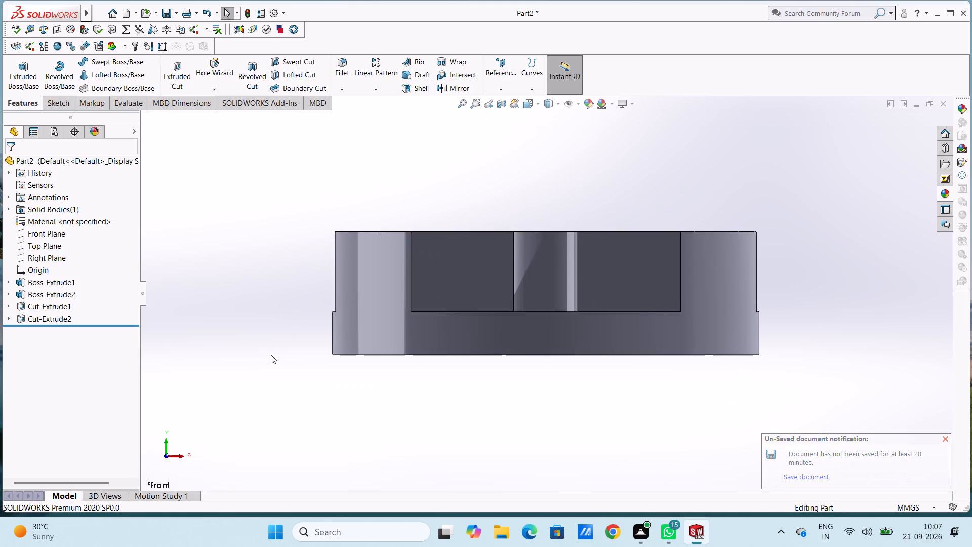
{"action": "key", "text": "ctrl+2"}
{"action": "key", "text": "ctrl+3"}
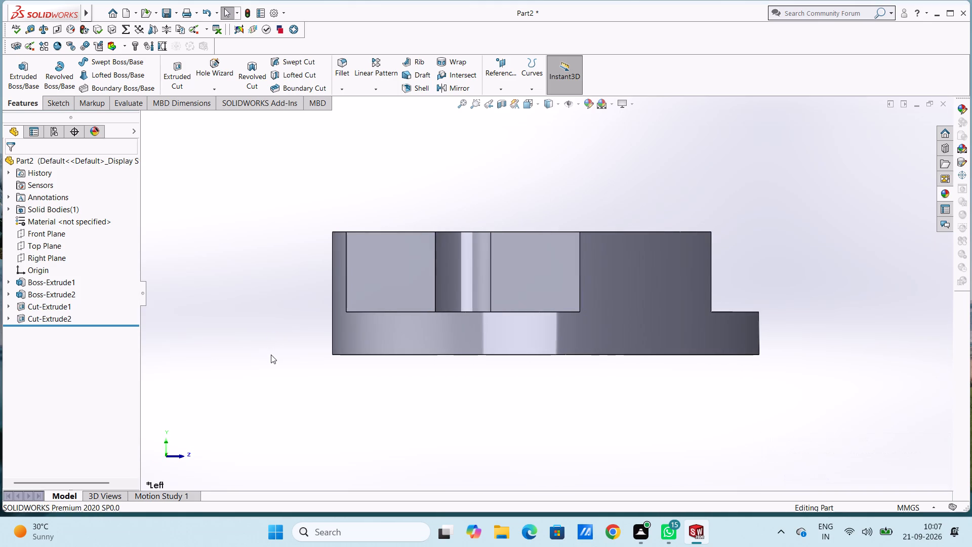
{"action": "key", "text": "ctrl+4"}
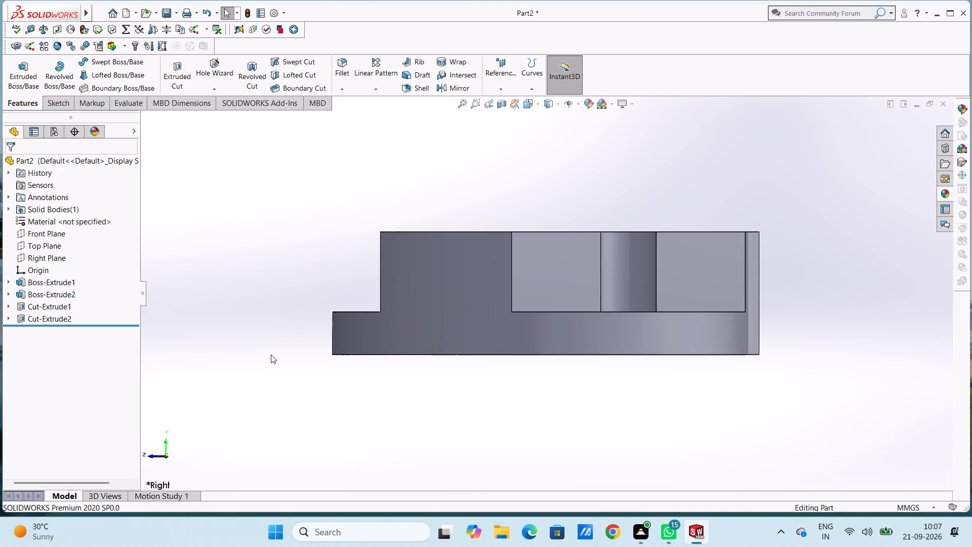
{"action": "scroll", "coordinate": [271, 341], "scroll_direction": "down", "scroll_amount": 1}
{"action": "middle_click_drag", "start_coordinate": [307, 167], "coordinate": [331, 278]}
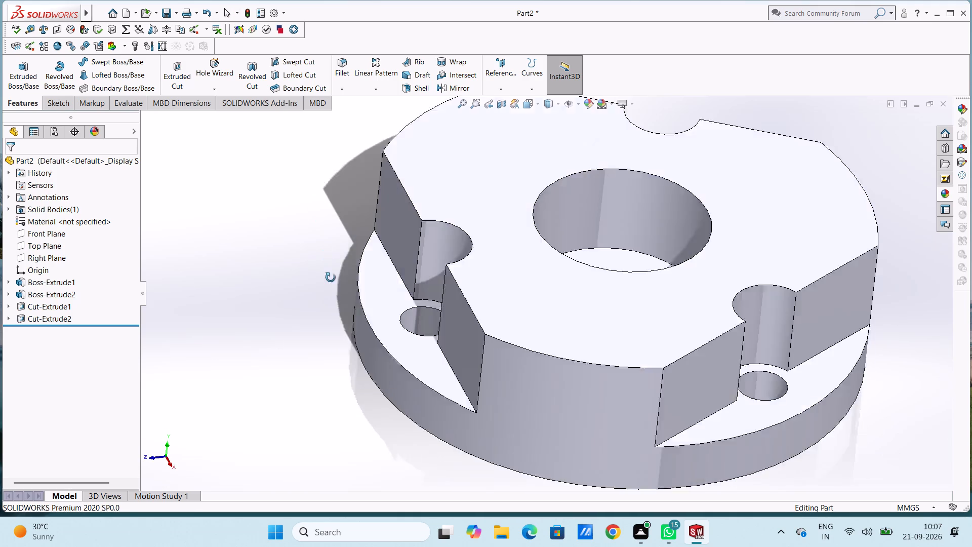
{"action": "middle_click_drag", "start_coordinate": [331, 278], "coordinate": [332, 282]}
{"action": "scroll", "coordinate": [332, 282], "scroll_direction": "up", "scroll_amount": 3}
{"action": "middle_click_drag", "start_coordinate": [371, 355], "coordinate": [365, 246]}
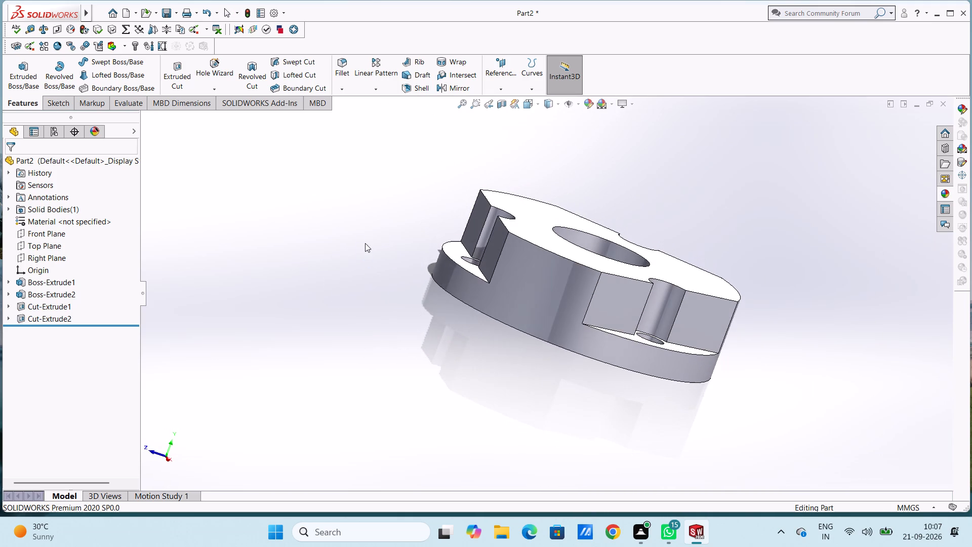
{"action": "middle_click", "coordinate": [365, 243]}
{"action": "left_click", "coordinate": [539, 271]}
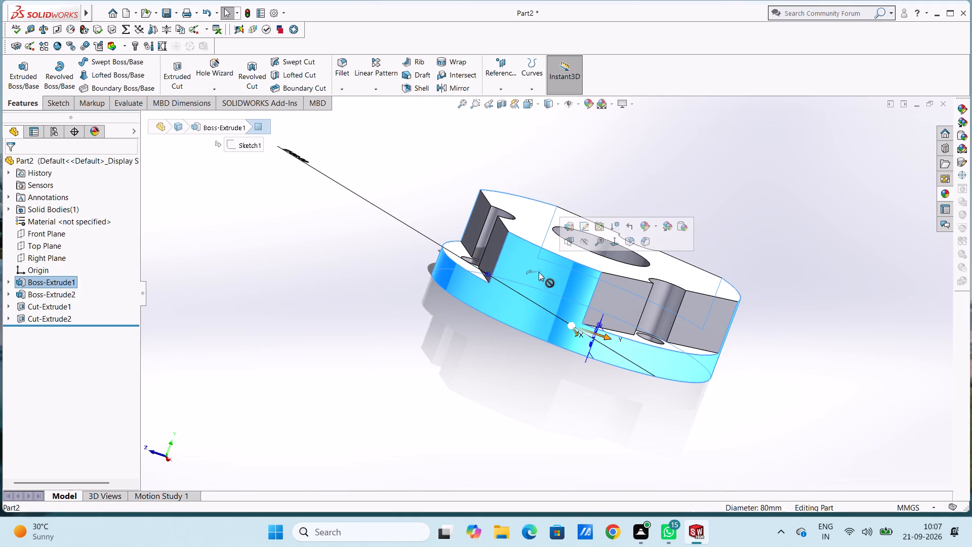
{"action": "left_click", "coordinate": [378, 286]}
{"action": "middle_click_drag", "start_coordinate": [343, 260], "coordinate": [343, 260]}
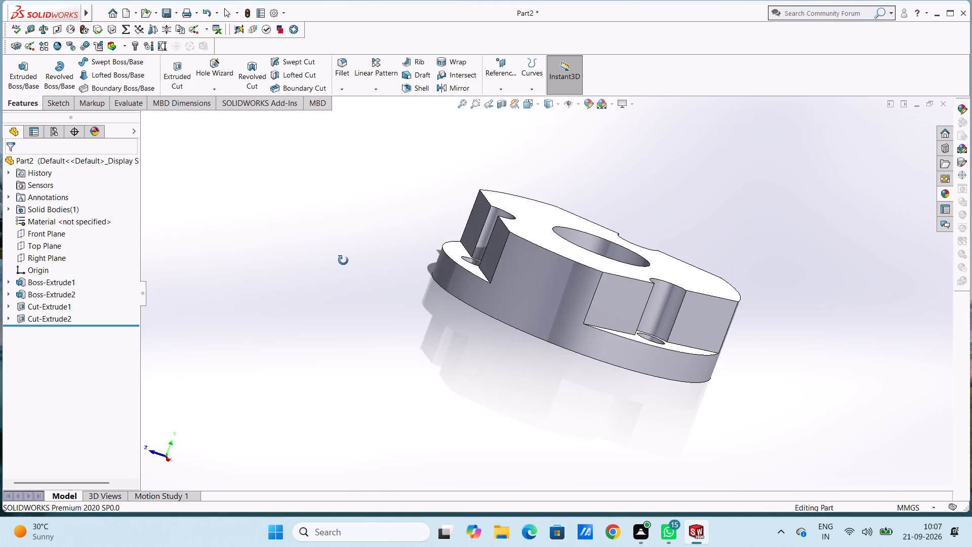
{"action": "middle_click_drag", "start_coordinate": [343, 260], "coordinate": [338, 279]}
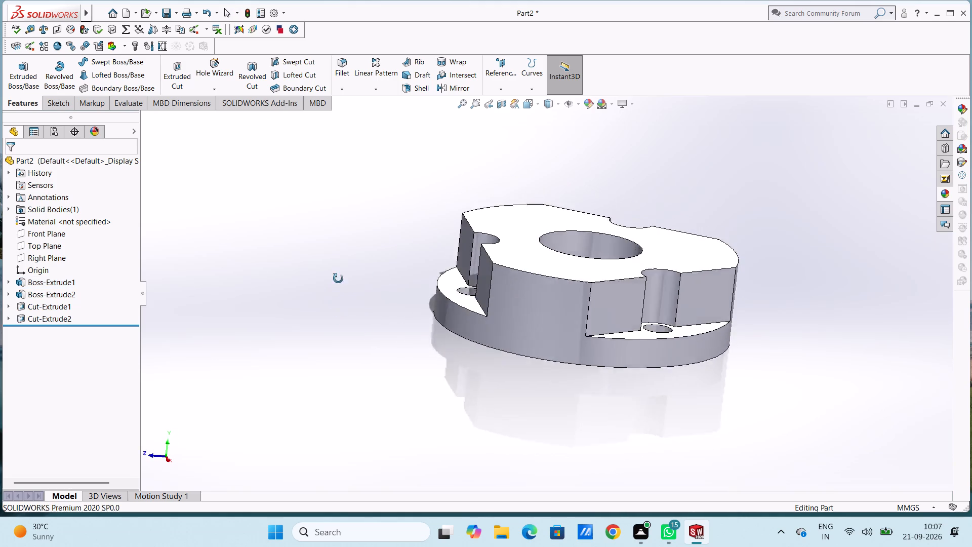
{"action": "middle_click_drag", "start_coordinate": [338, 279], "coordinate": [356, 334]}
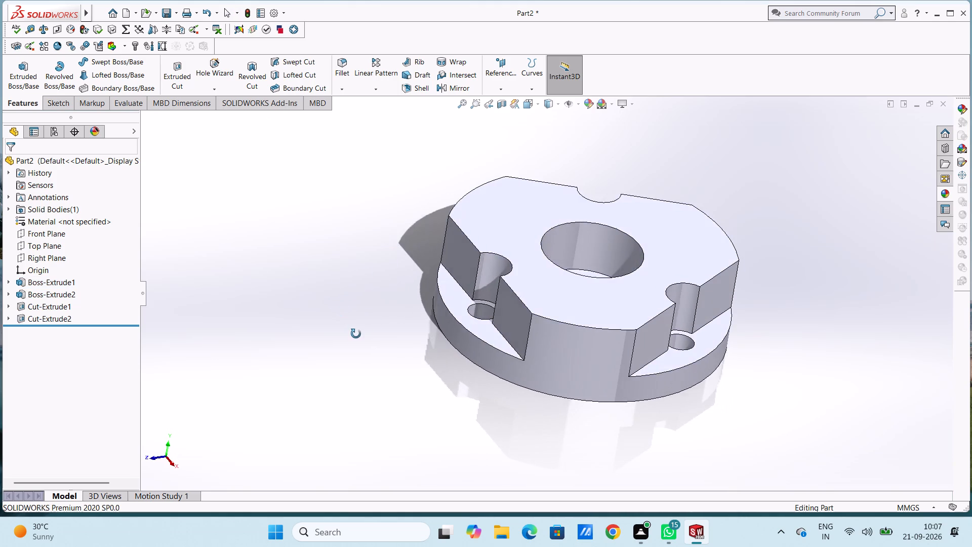
{"action": "middle_click_drag", "start_coordinate": [356, 334], "coordinate": [354, 340]}
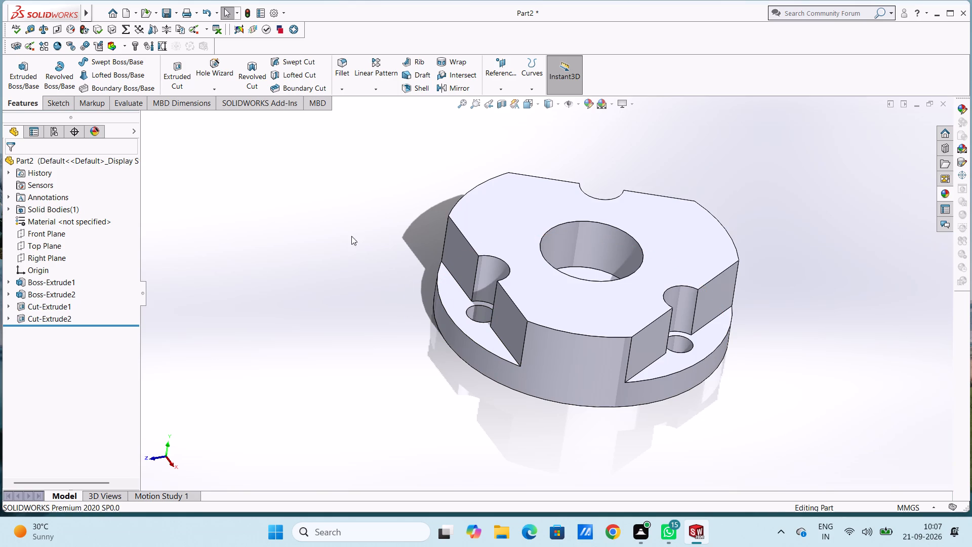
{"action": "middle_click_drag", "start_coordinate": [336, 193], "coordinate": [326, 286]}
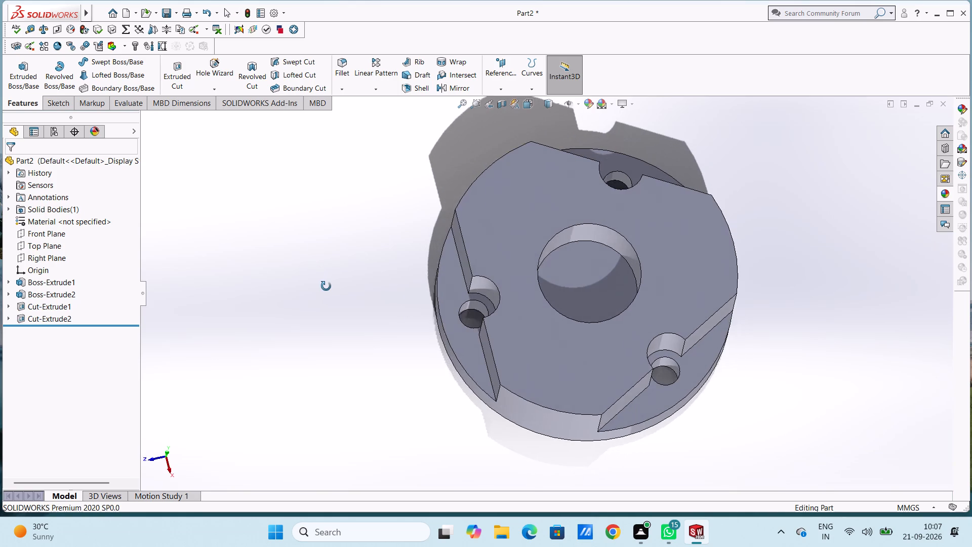
{"action": "middle_click_drag", "start_coordinate": [326, 286], "coordinate": [315, 298]}
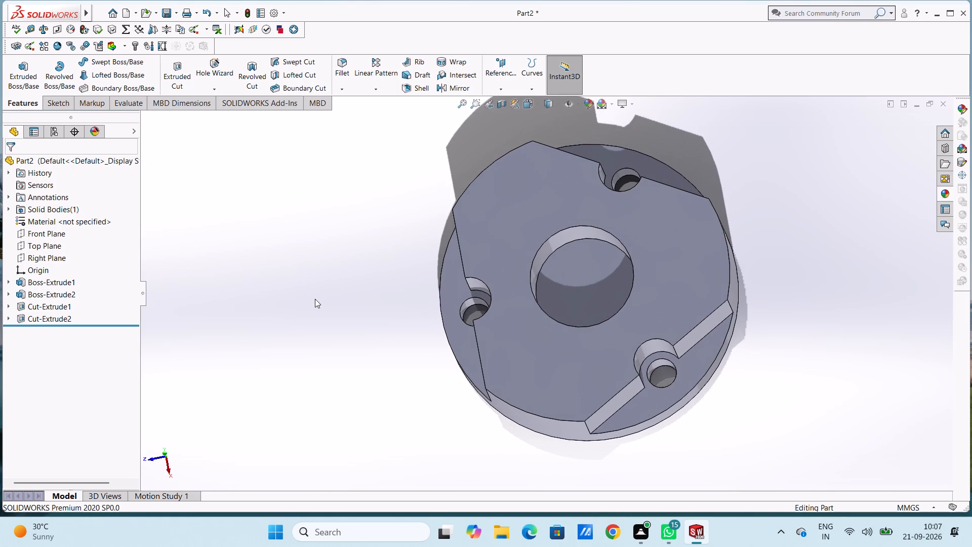
{"action": "key", "text": "ctrl+5"}
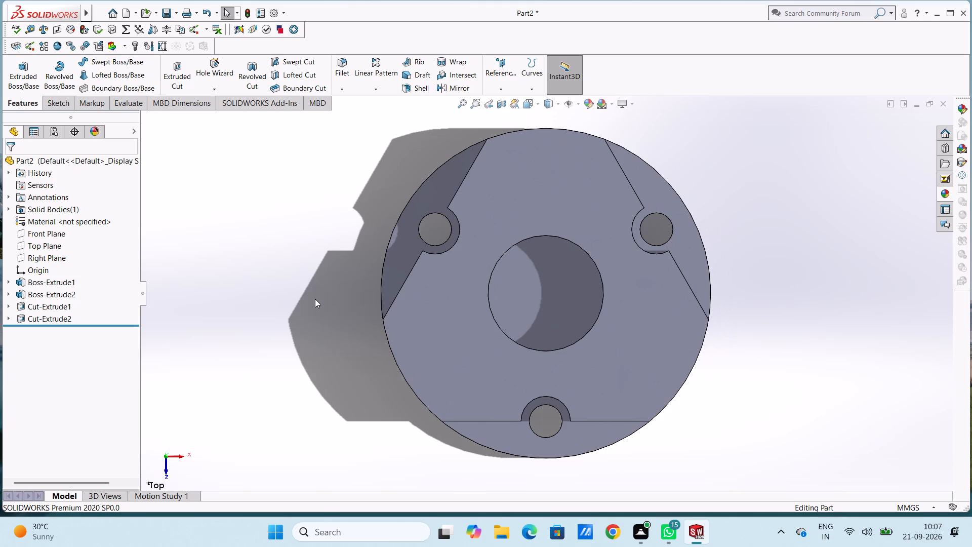
{"action": "scroll", "coordinate": [315, 299], "scroll_direction": "up", "scroll_amount": 3}
{"action": "scroll", "coordinate": [602, 226], "scroll_direction": "down", "scroll_amount": 2}
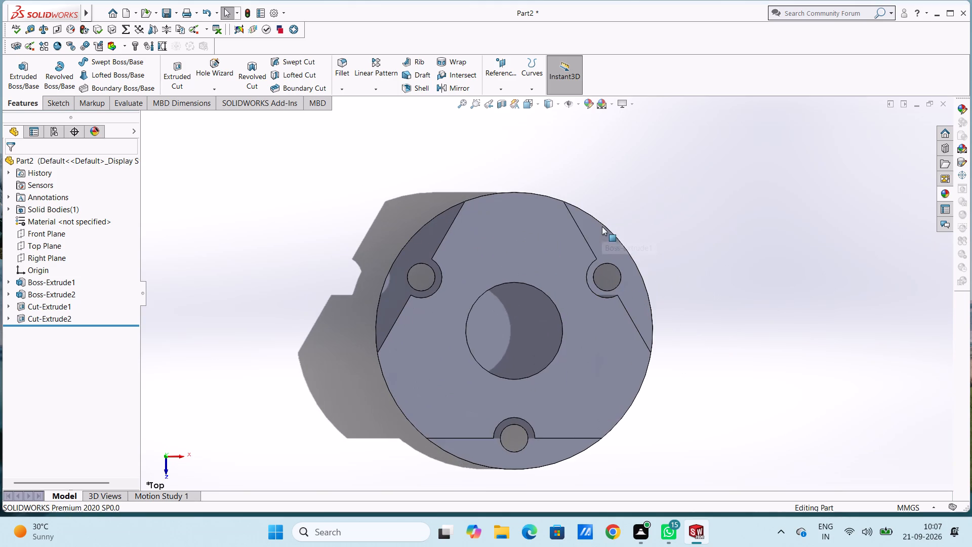
Create a reference plane offset 40 mm from the Front Plane.
{"action": "left_click", "coordinate": [509, 63]}
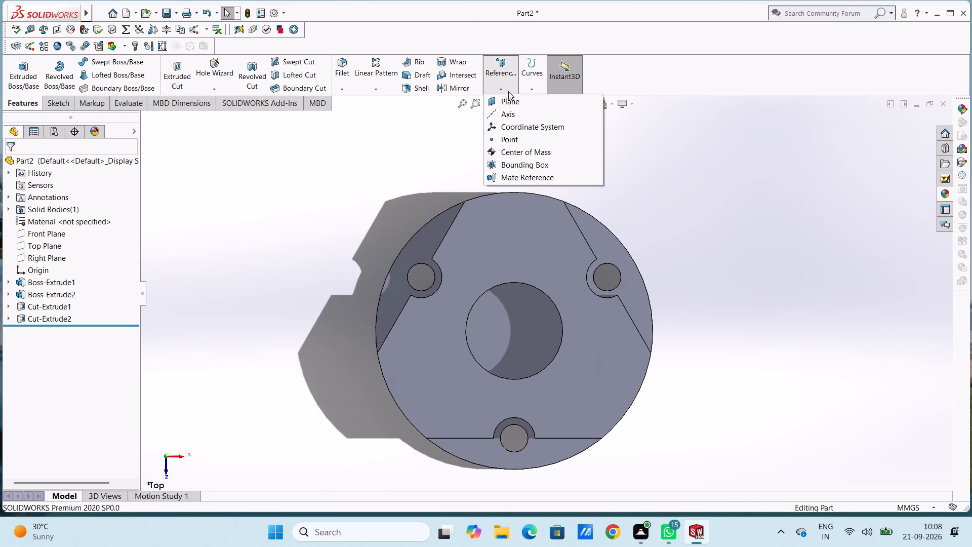
{"action": "left_click", "coordinate": [509, 100]}
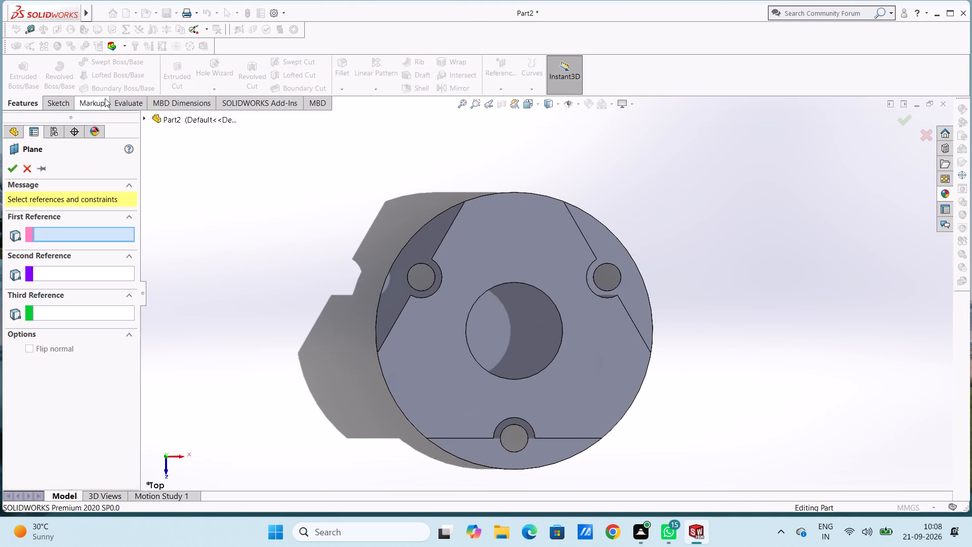
{"action": "left_click", "coordinate": [168, 122]}
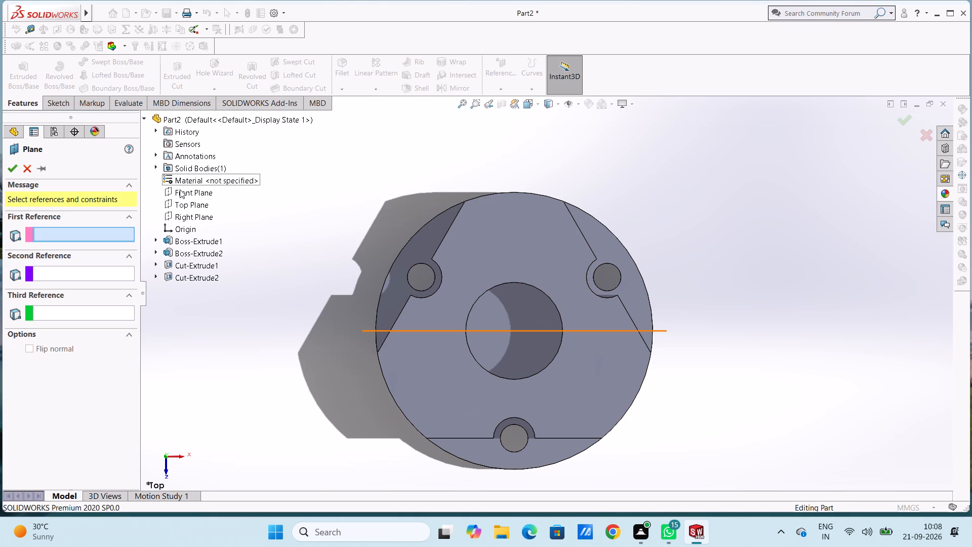
{"action": "left_click", "coordinate": [180, 189]}
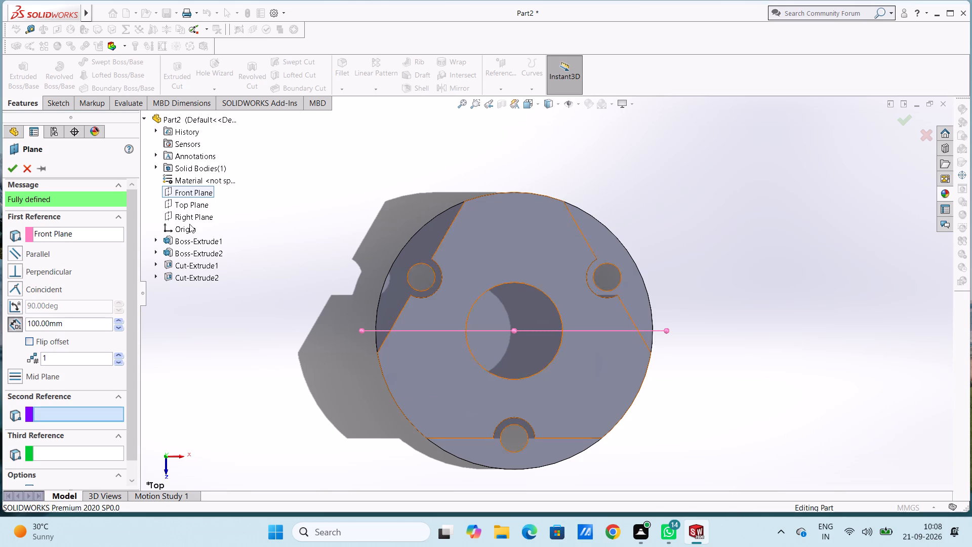
{"action": "double_click", "coordinate": [76, 322]}
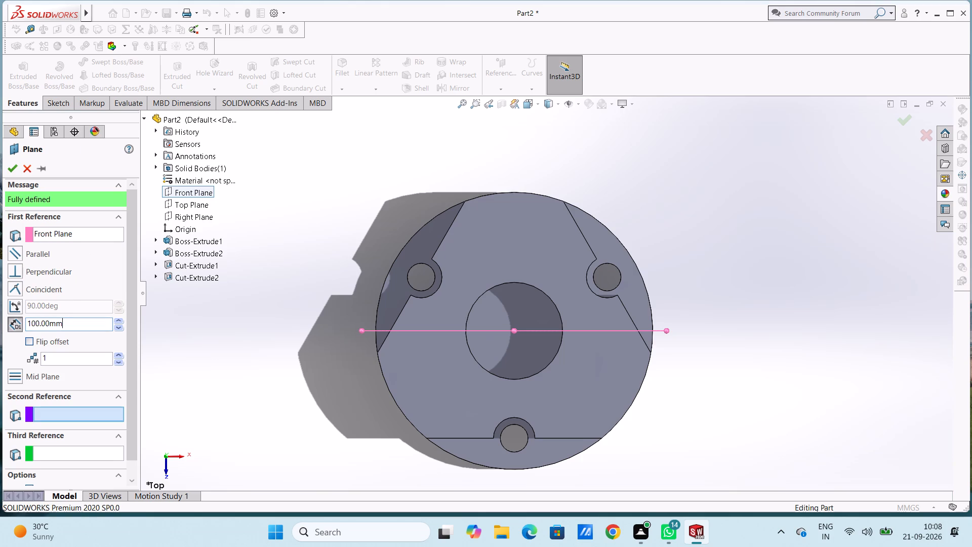
{"action": "type", "text": "40"}
{"action": "key", "text": "Return"}
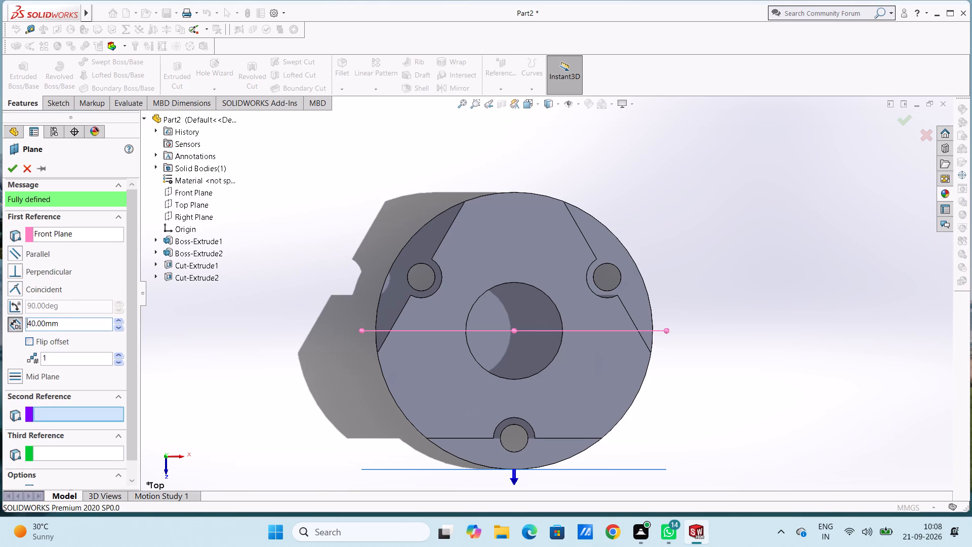
{"action": "left_click", "coordinate": [8, 166]}
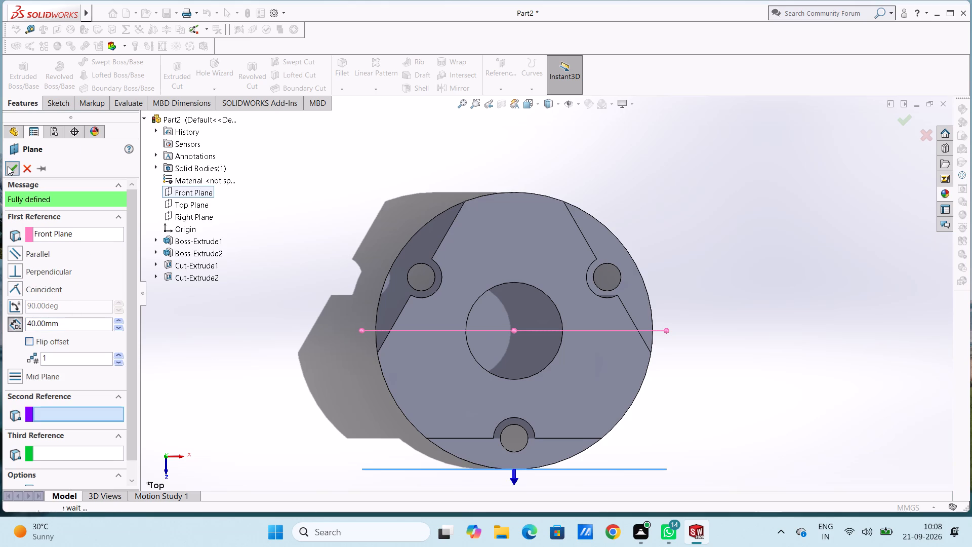
{"action": "left_click", "coordinate": [197, 318]}
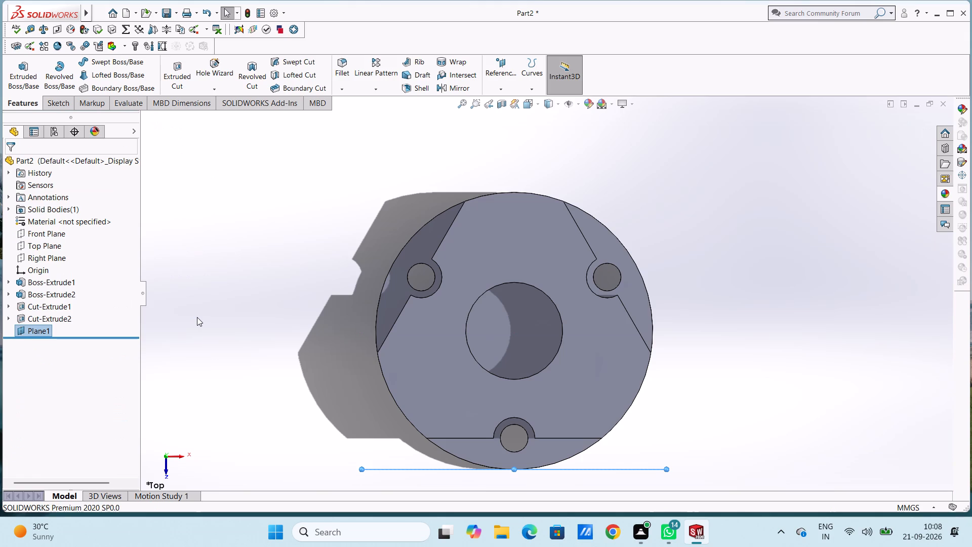
Edit Plane1 to flip its offset to the opposite side of the Front Plane.
{"action": "key", "text": "ctrl+1"}
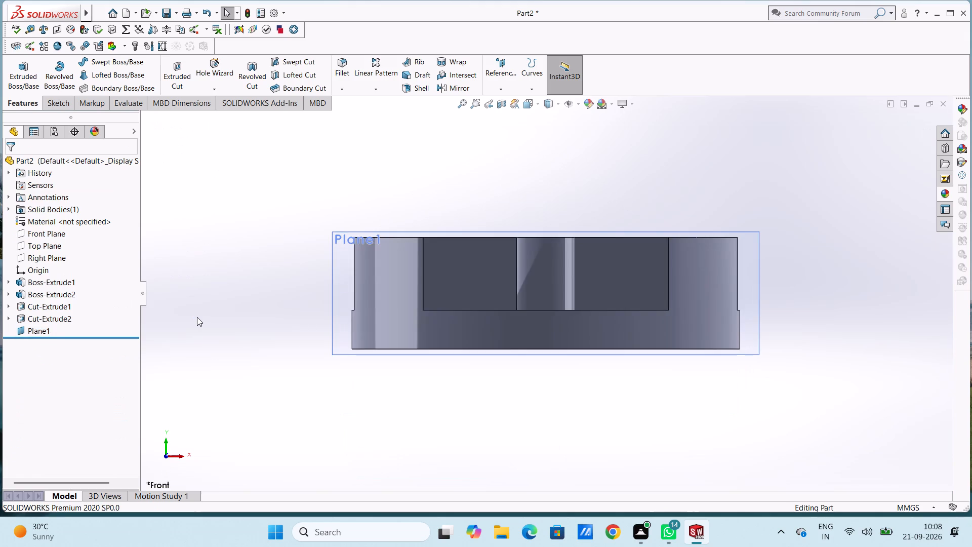
{"action": "middle_click_drag", "start_coordinate": [256, 209], "coordinate": [265, 314]}
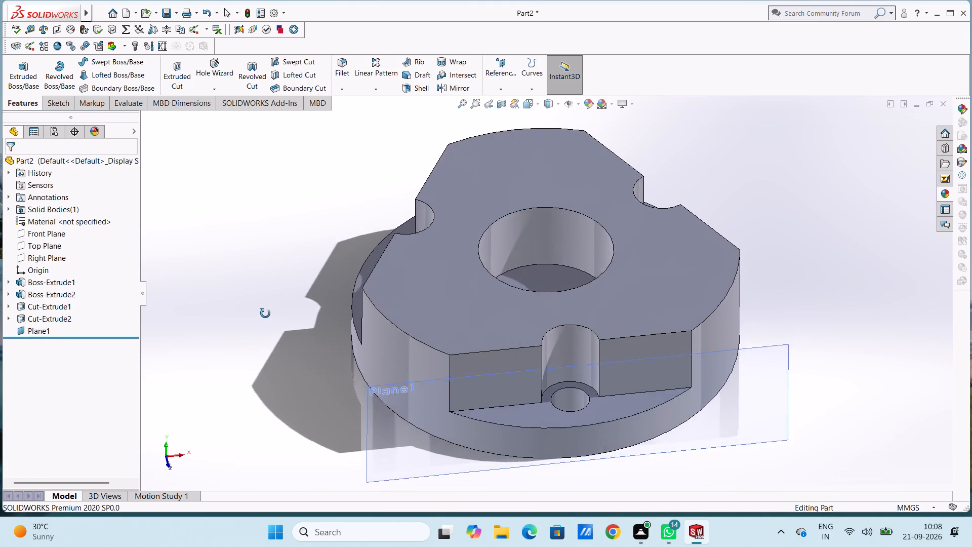
{"action": "middle_click_drag", "start_coordinate": [265, 314], "coordinate": [260, 345]}
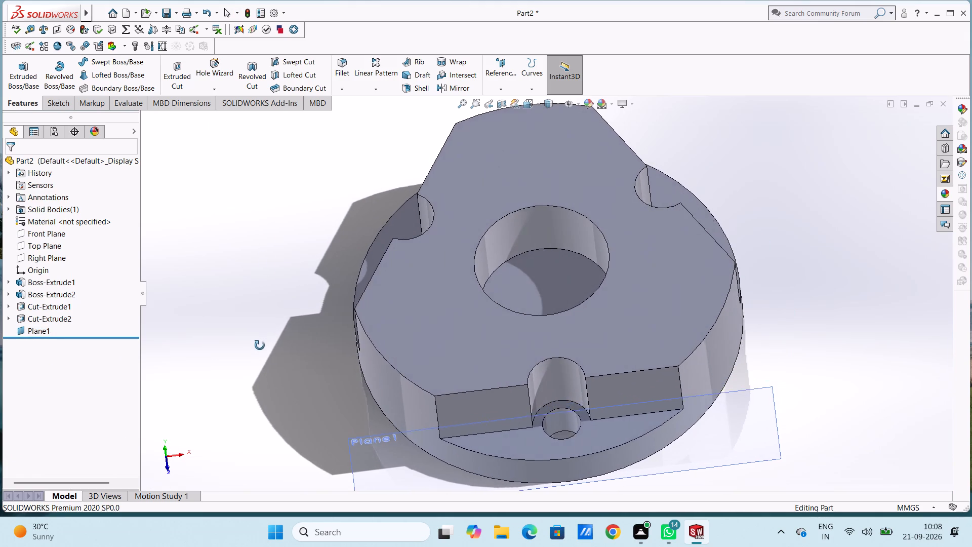
{"action": "middle_click_drag", "start_coordinate": [260, 345], "coordinate": [260, 359]}
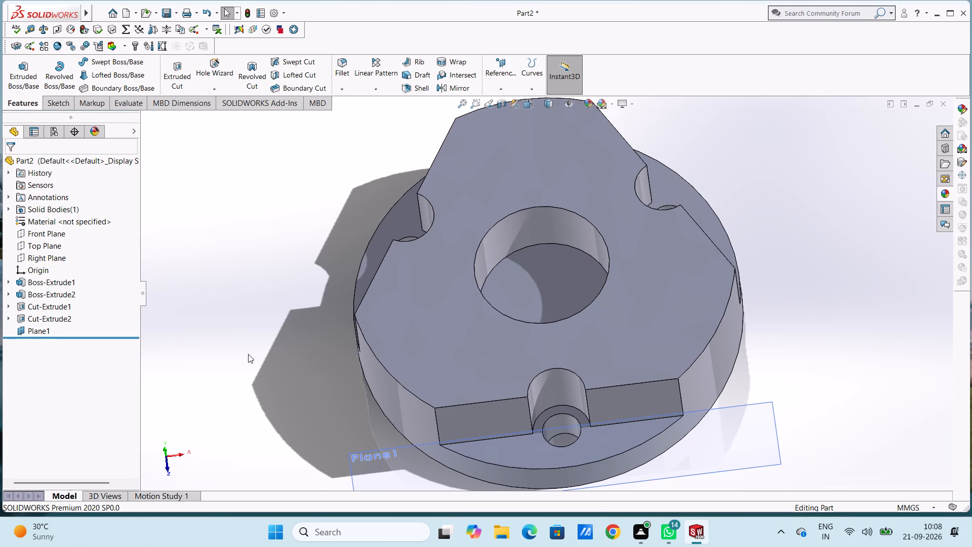
{"action": "left_click", "coordinate": [43, 333]}
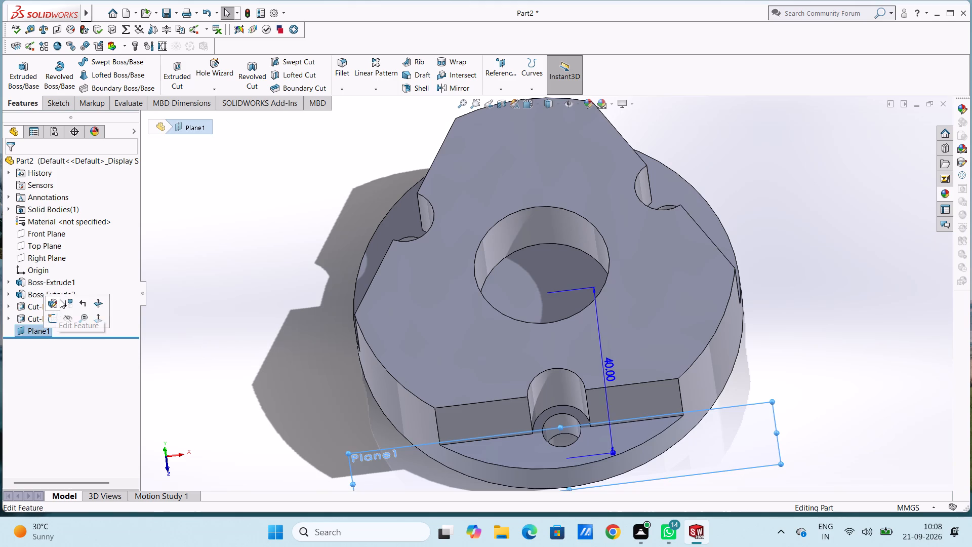
{"action": "left_click", "coordinate": [53, 302]}
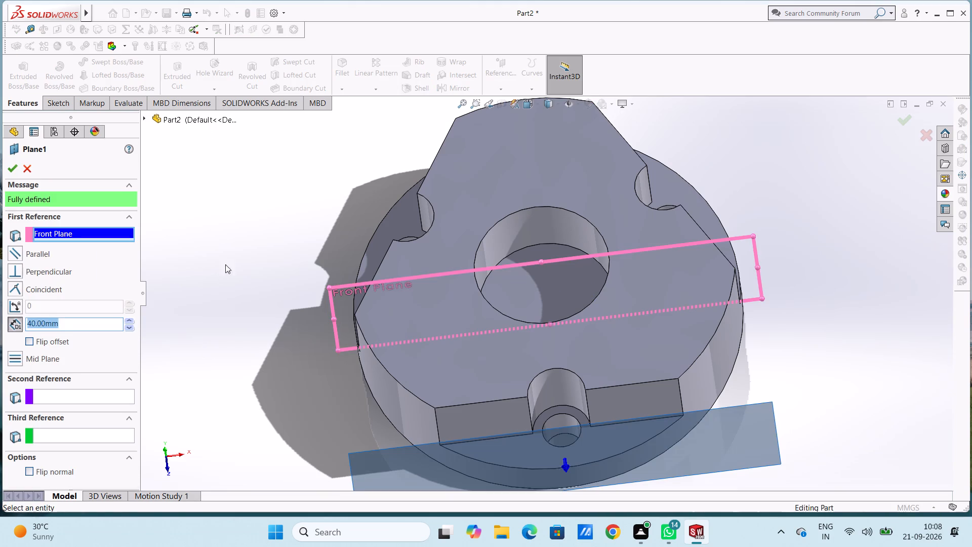
{"action": "middle_click_drag", "start_coordinate": [232, 267], "coordinate": [236, 365]}
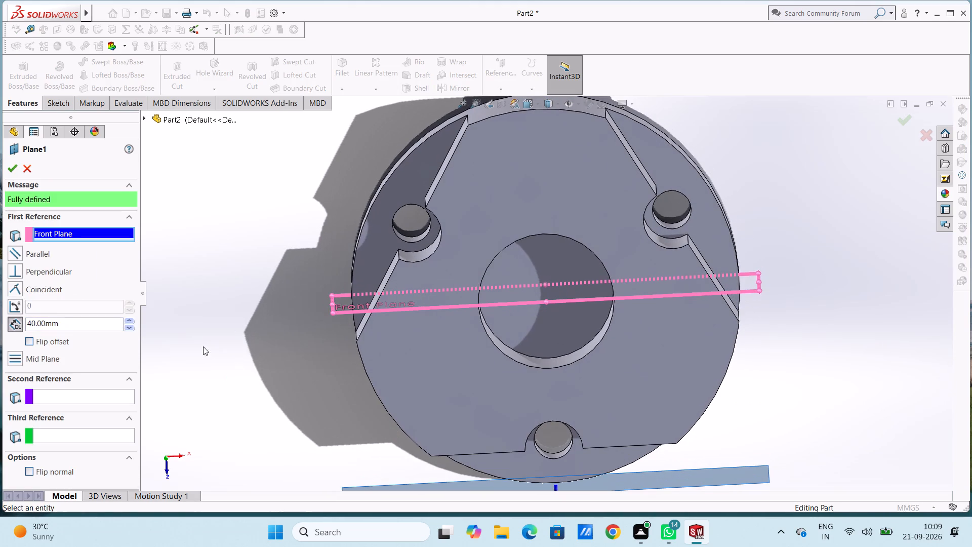
{"action": "left_click", "coordinate": [28, 339]}
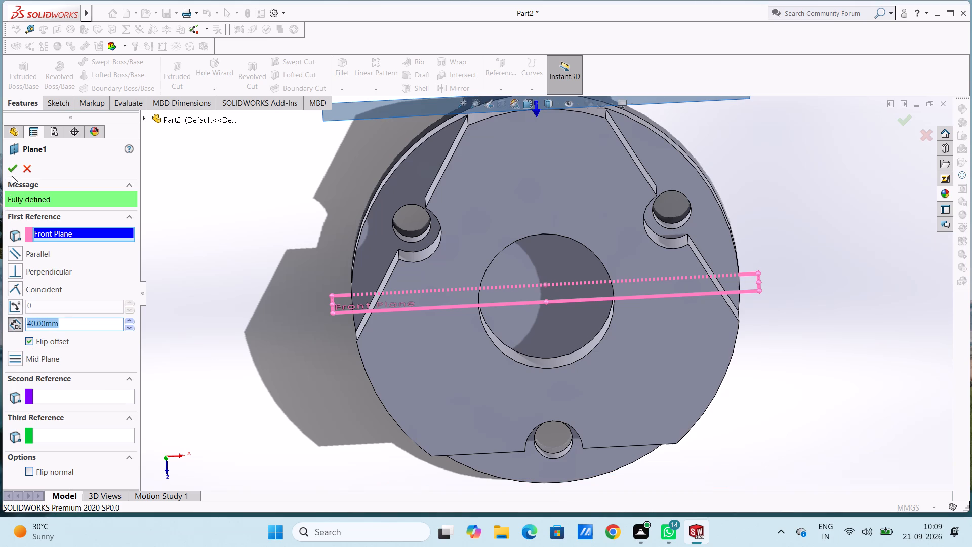
{"action": "left_click", "coordinate": [13, 172]}
{"action": "left_click", "coordinate": [204, 274]}
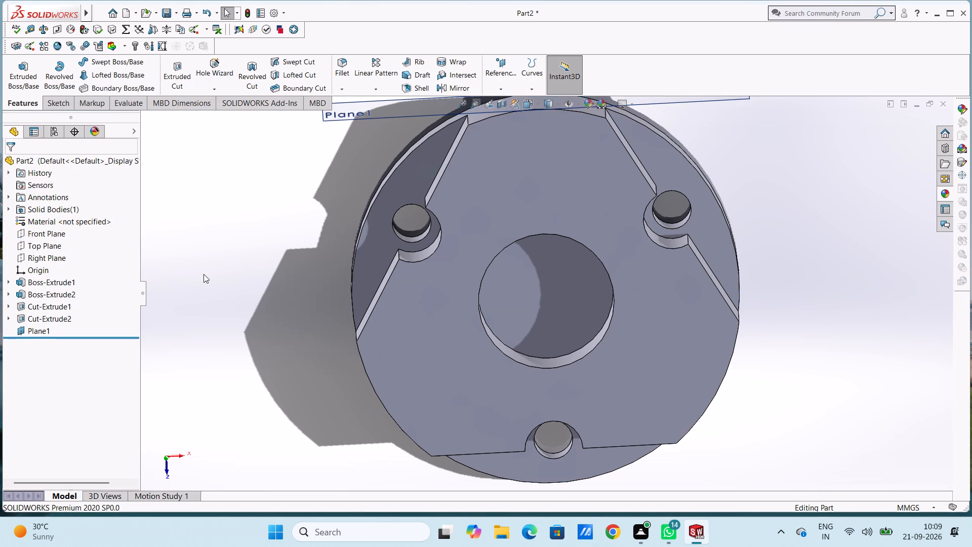
{"action": "middle_click_drag", "start_coordinate": [213, 251], "coordinate": [223, 218]}
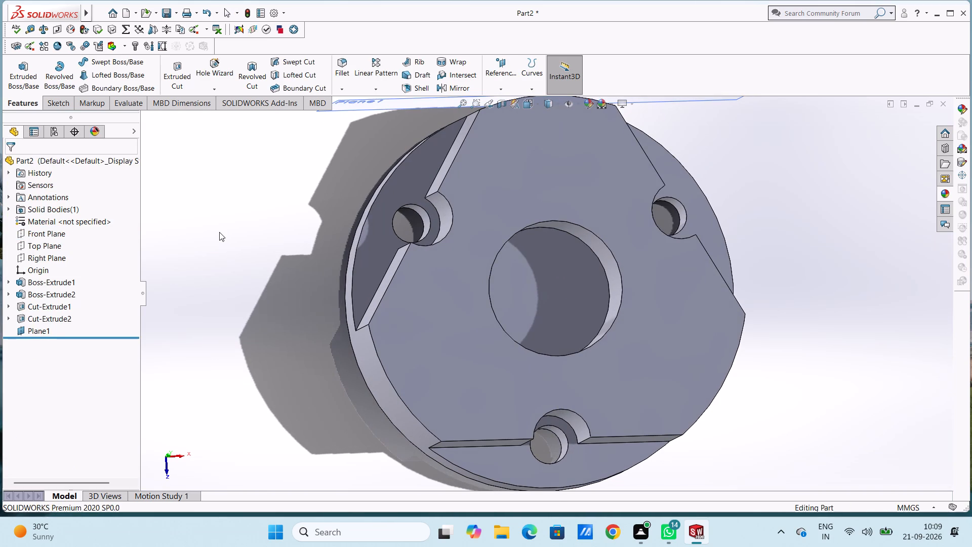
Start a new sketch on Plane1, viewed from the back.
{"action": "key", "text": "ctrl+2"}
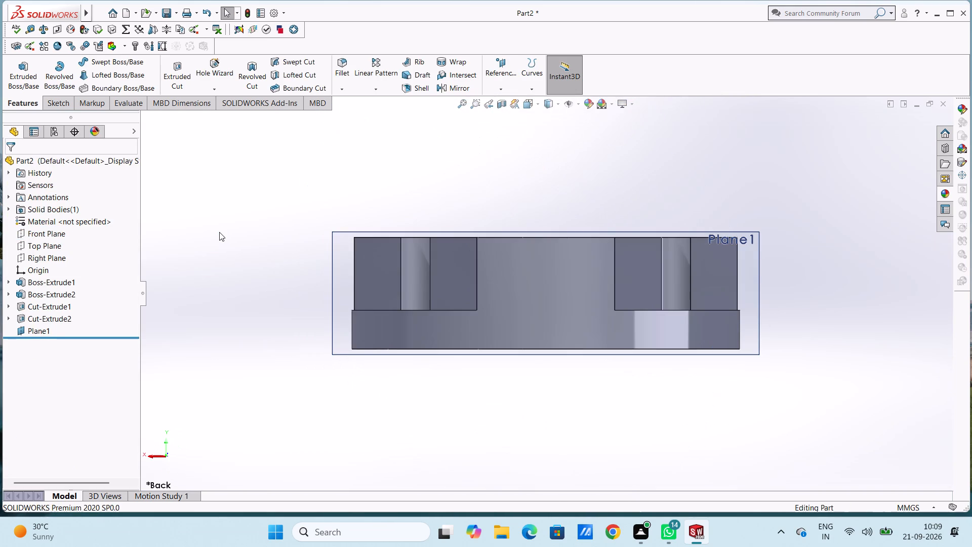
{"action": "left_click", "coordinate": [340, 272]}
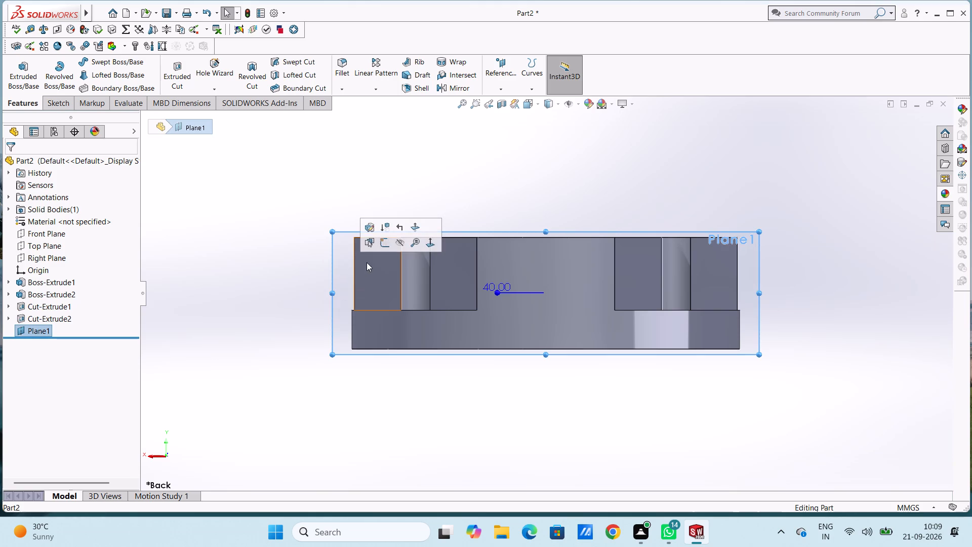
{"action": "left_click", "coordinate": [387, 239]}
{"action": "left_click", "coordinate": [312, 219]}
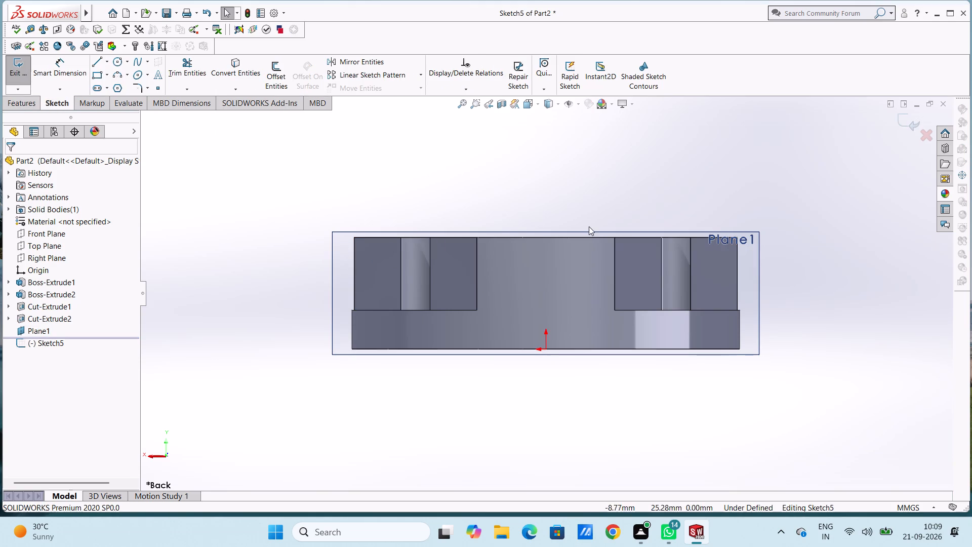
Examine the part and its recesses relative to Plane1 from the bottom, at oblique angles and from the back.
{"action": "scroll", "coordinate": [591, 267], "scroll_direction": "down", "scroll_amount": 2}
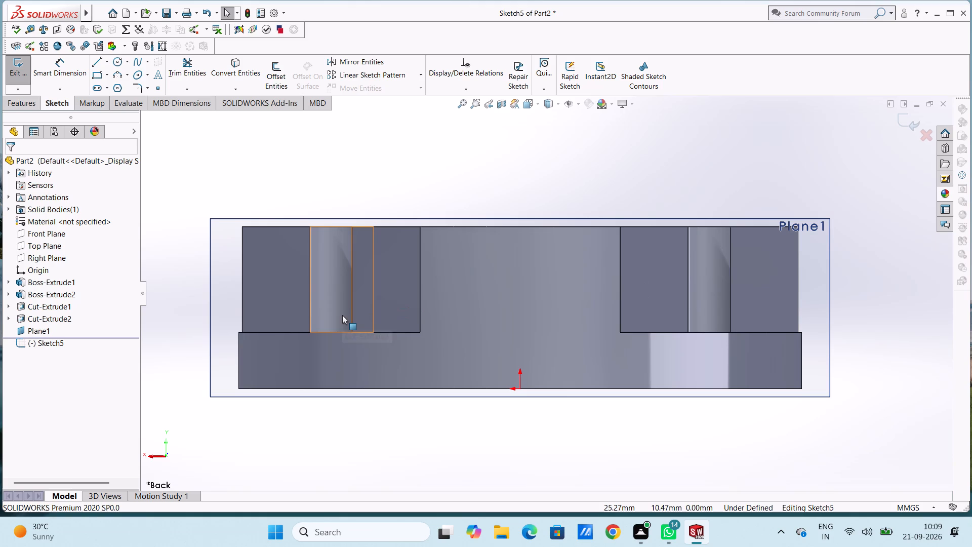
{"action": "key", "text": "ctrl+6"}
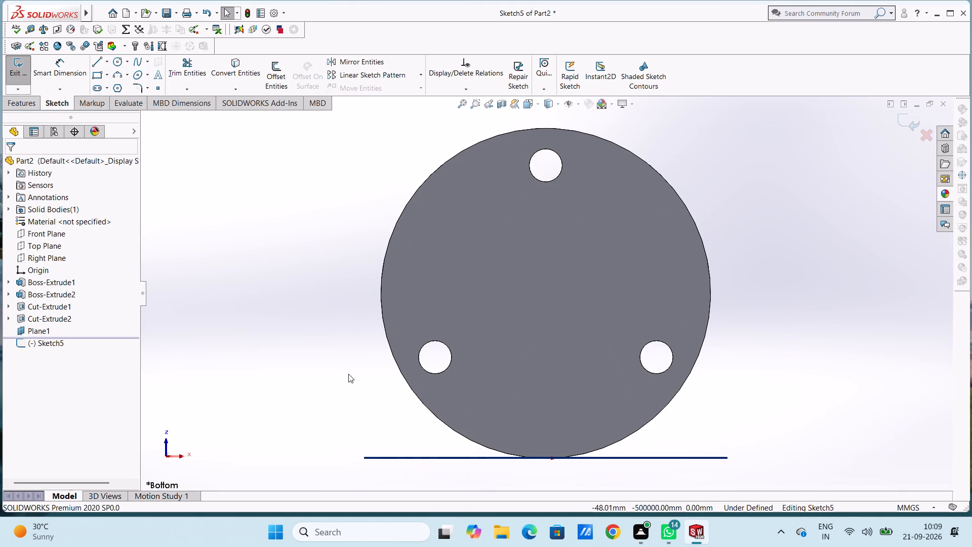
{"action": "middle_click_drag", "start_coordinate": [348, 374], "coordinate": [355, 156]}
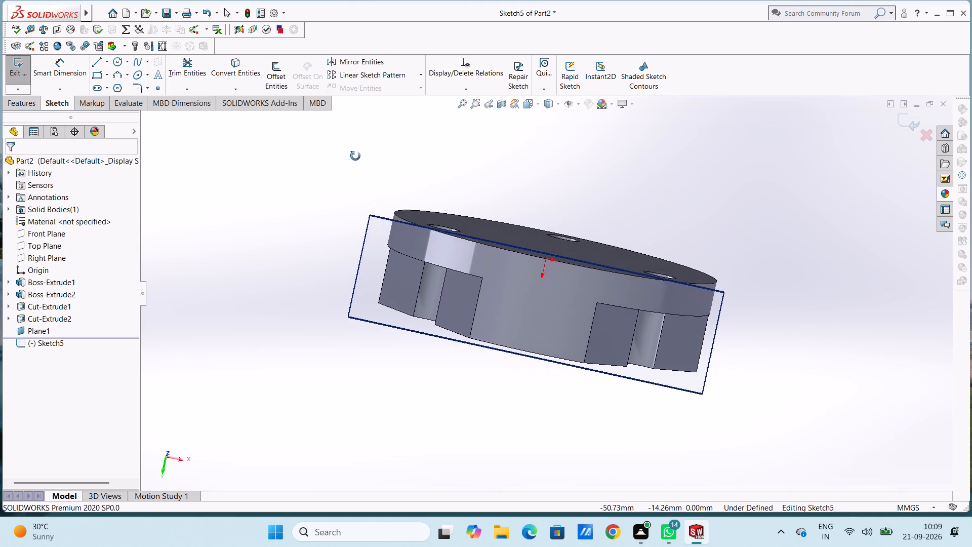
{"action": "middle_click_drag", "start_coordinate": [355, 156], "coordinate": [357, 153]}
{"action": "middle_click_drag", "start_coordinate": [788, 347], "coordinate": [824, 268]}
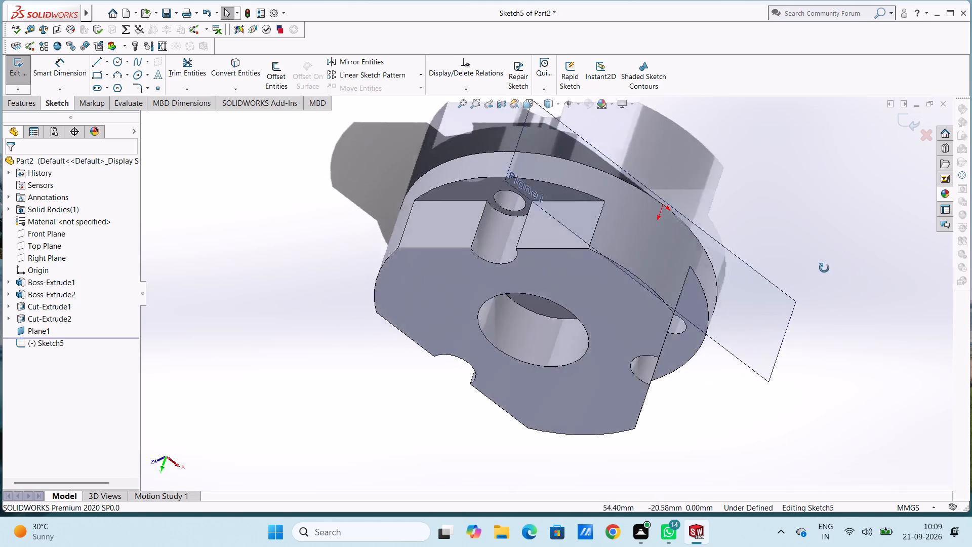
{"action": "middle_click_drag", "start_coordinate": [824, 268], "coordinate": [793, 319]}
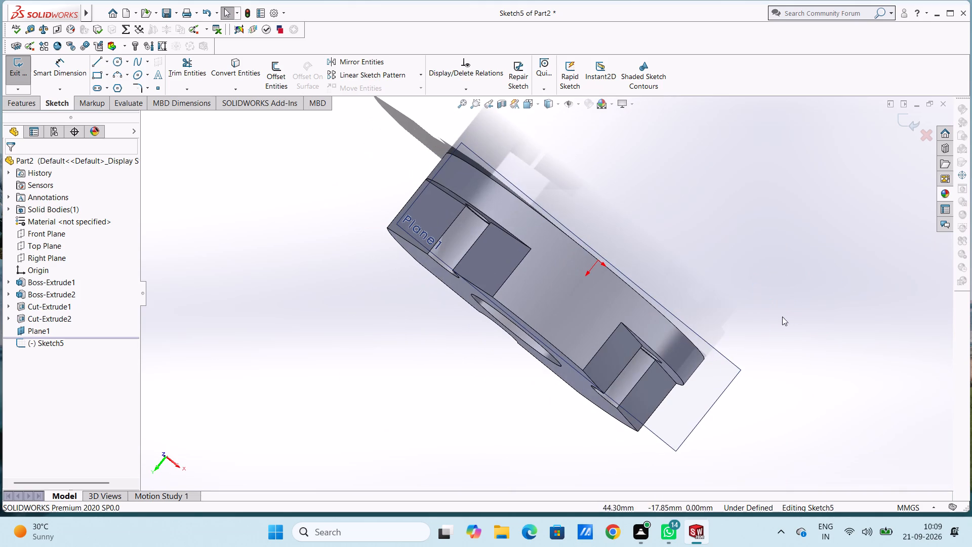
{"action": "key", "text": "ctrl+2"}
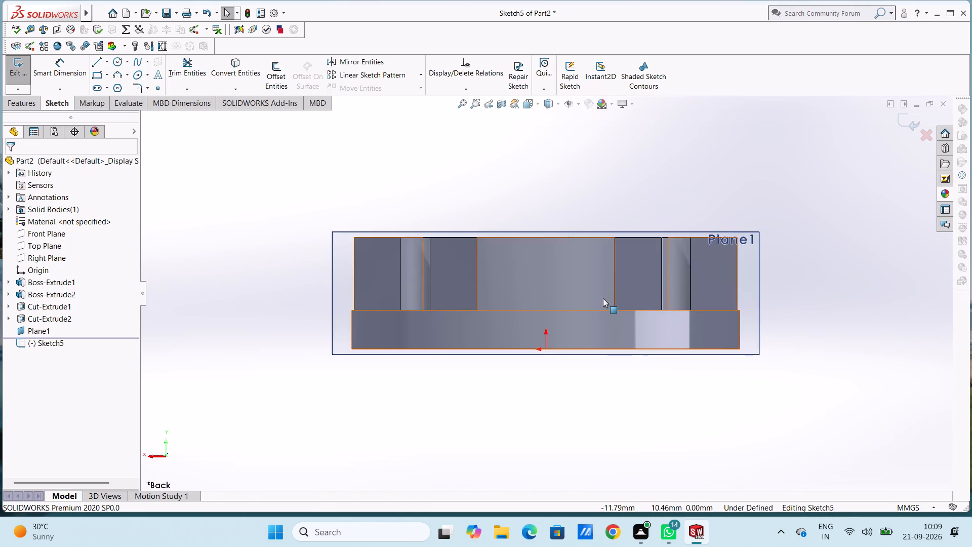
Sketch a horizontal midpoint line on the boss's top edge, centred above the origin and extending 8 mm to each side.
{"action": "scroll", "coordinate": [603, 298], "scroll_direction": "down", "scroll_amount": 3}
{"action": "scroll", "coordinate": [456, 254], "scroll_direction": "down", "scroll_amount": 1}
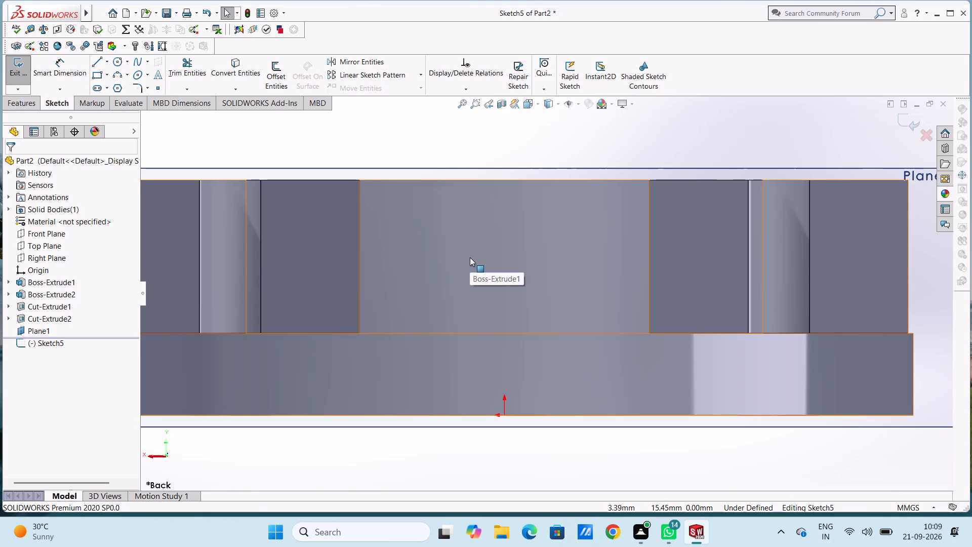
{"action": "left_click", "coordinate": [107, 63]}
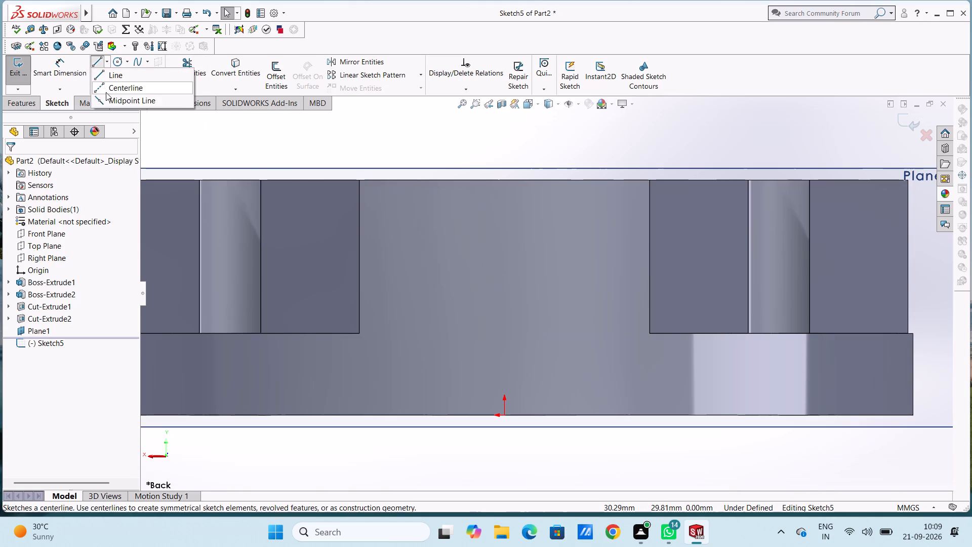
{"action": "left_click", "coordinate": [107, 96]}
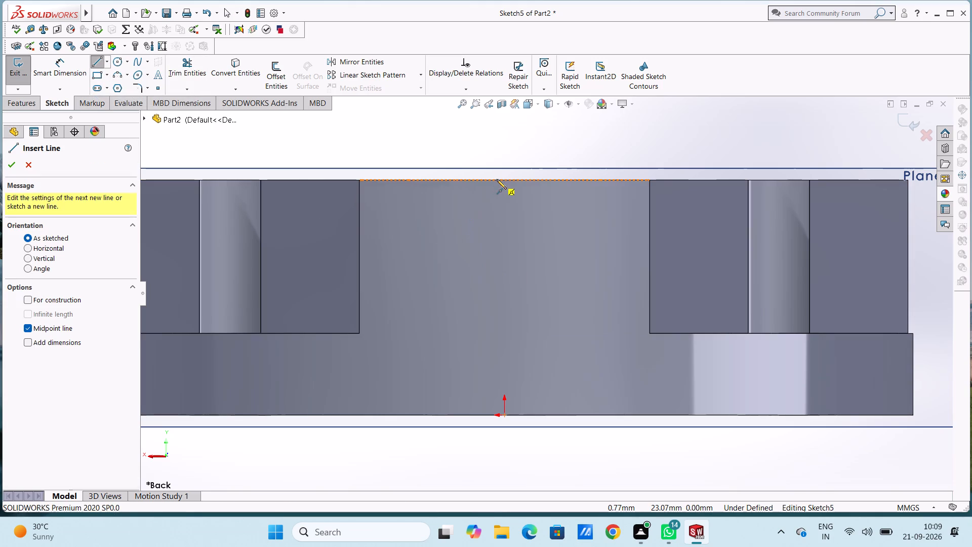
{"action": "left_click", "coordinate": [504, 181]}
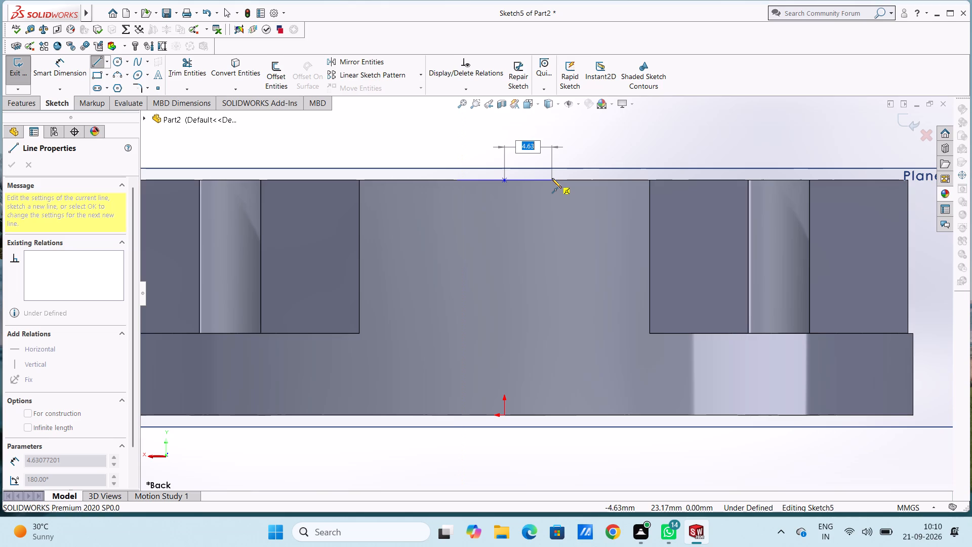
{"action": "key", "text": "8"}
{"action": "key", "text": "Return"}
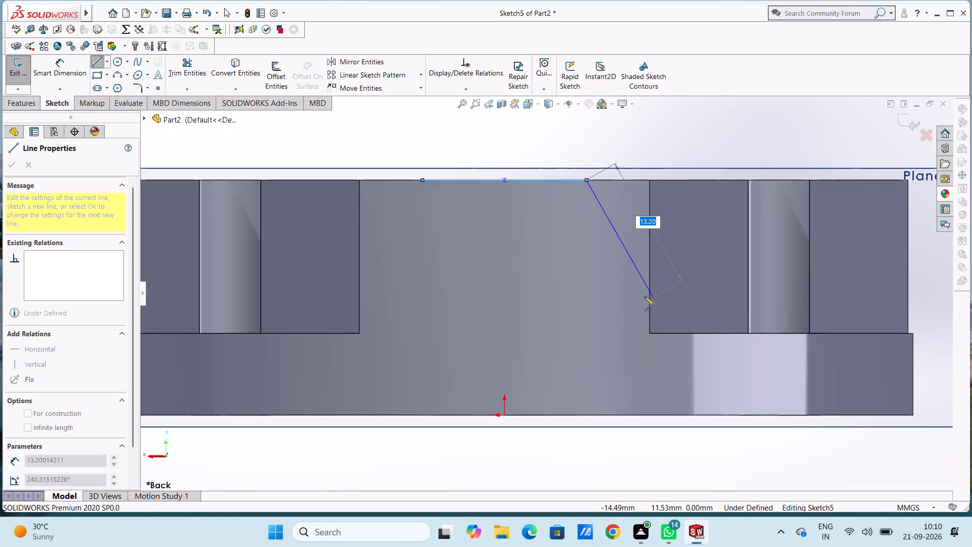
{"action": "key", "text": "Escape"}
{"action": "key", "text": "Escape"}
{"action": "scroll", "coordinate": [603, 276], "scroll_direction": "up", "scroll_amount": 2}
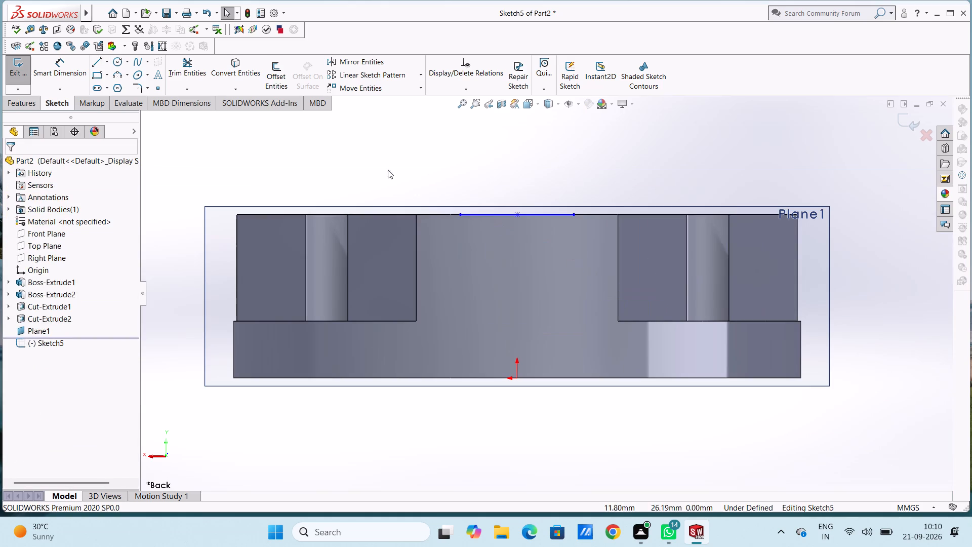
Dimension the distance from the line's left end to its midpoint as 8 mm.
{"action": "left_click", "coordinate": [74, 67]}
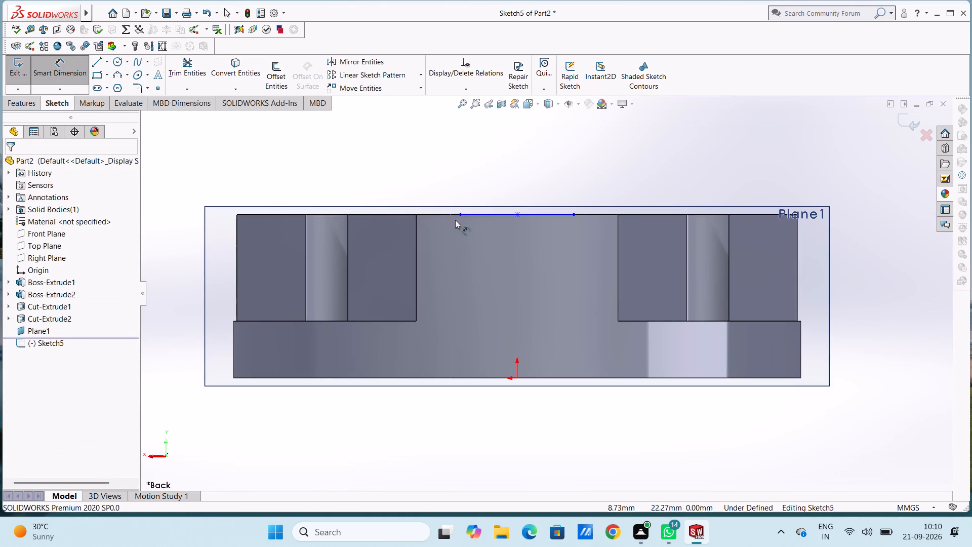
{"action": "left_click", "coordinate": [459, 216]}
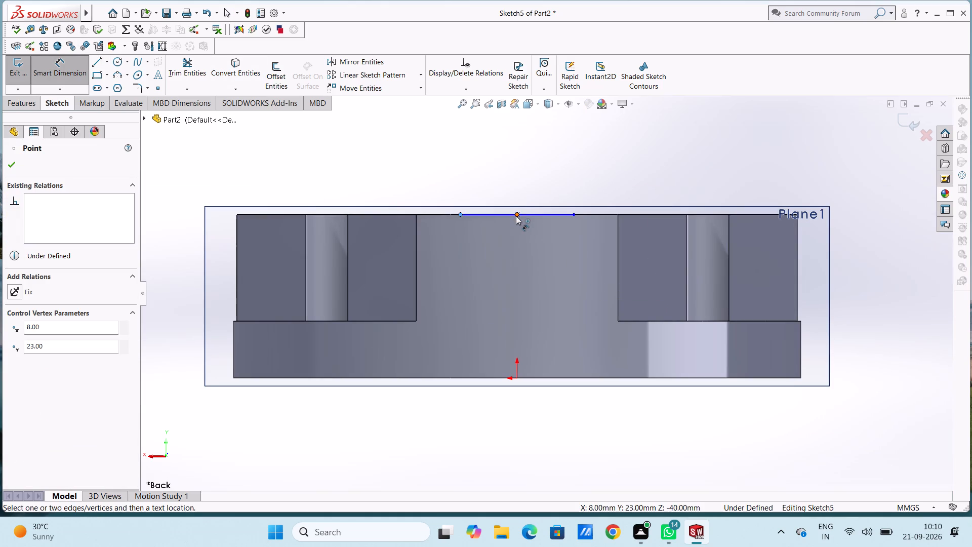
{"action": "left_click", "coordinate": [516, 216]}
{"action": "left_click", "coordinate": [516, 135]}
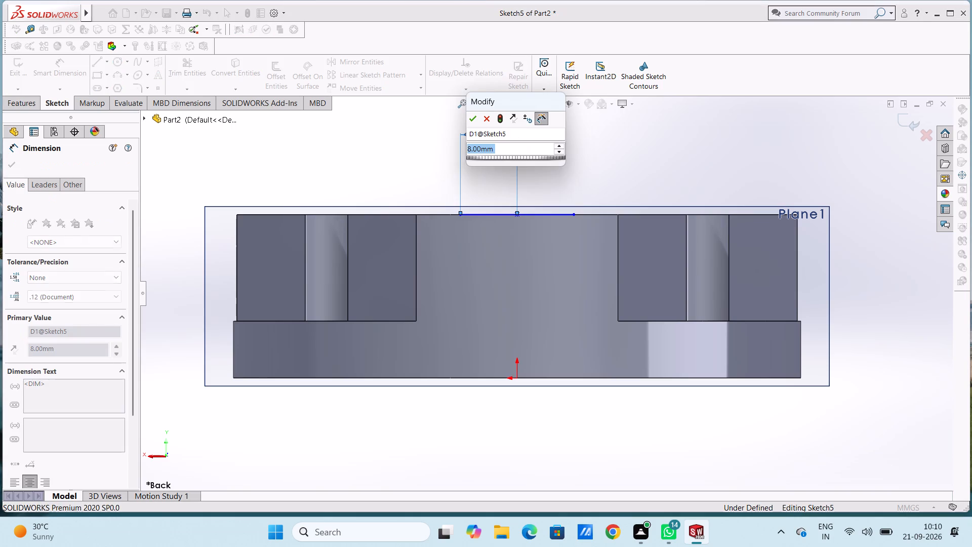
{"action": "left_click", "coordinate": [478, 120]}
{"action": "left_click", "coordinate": [424, 129]}
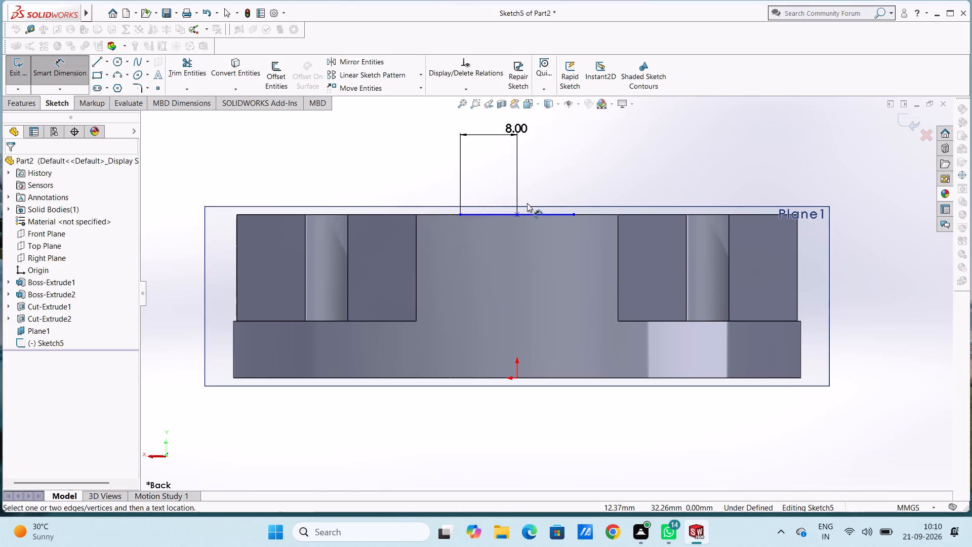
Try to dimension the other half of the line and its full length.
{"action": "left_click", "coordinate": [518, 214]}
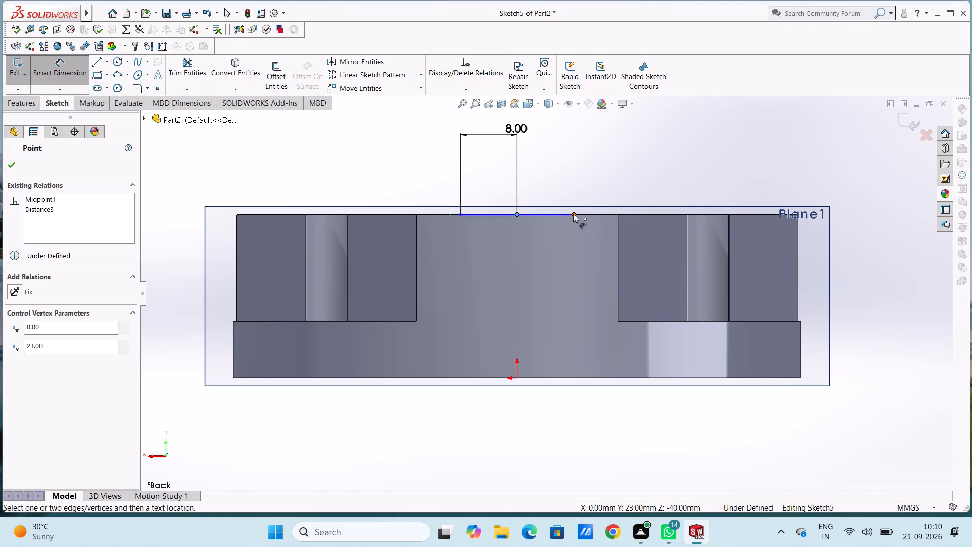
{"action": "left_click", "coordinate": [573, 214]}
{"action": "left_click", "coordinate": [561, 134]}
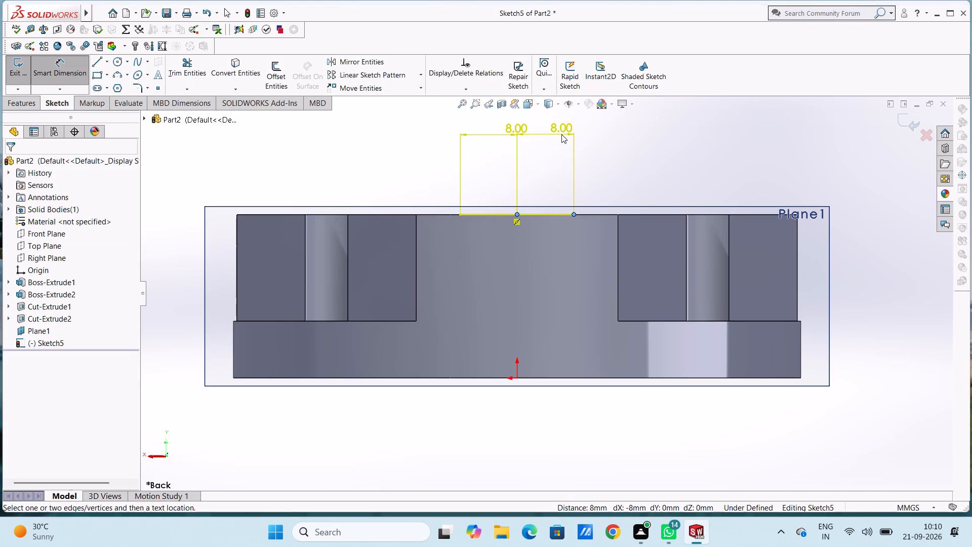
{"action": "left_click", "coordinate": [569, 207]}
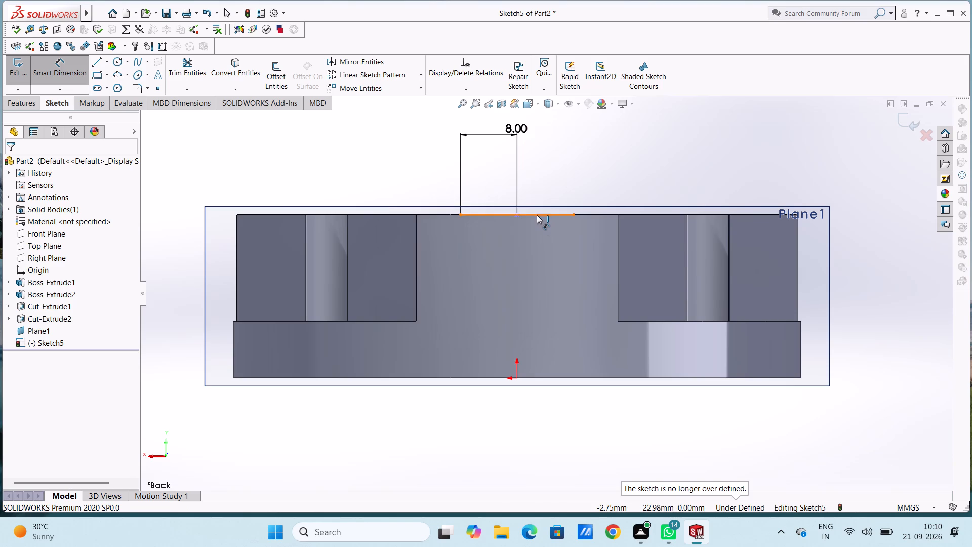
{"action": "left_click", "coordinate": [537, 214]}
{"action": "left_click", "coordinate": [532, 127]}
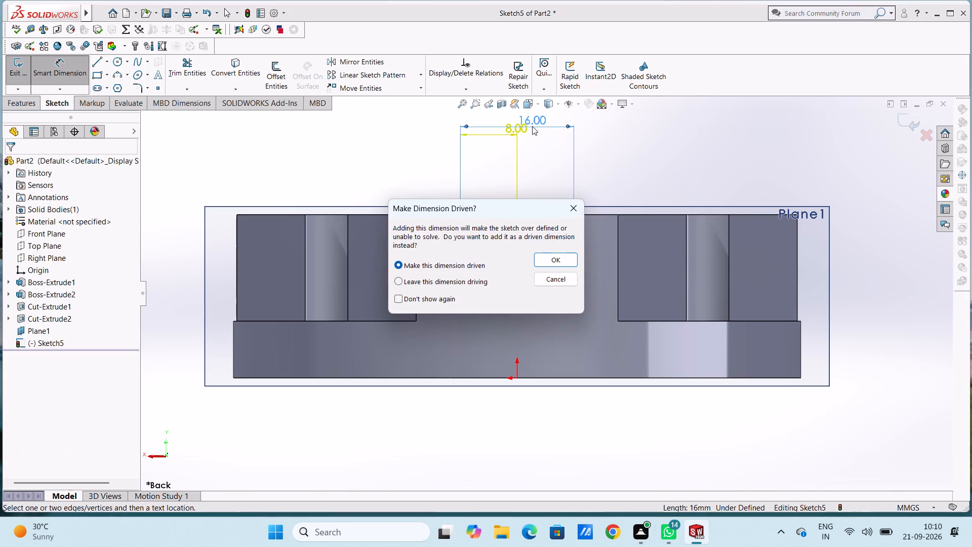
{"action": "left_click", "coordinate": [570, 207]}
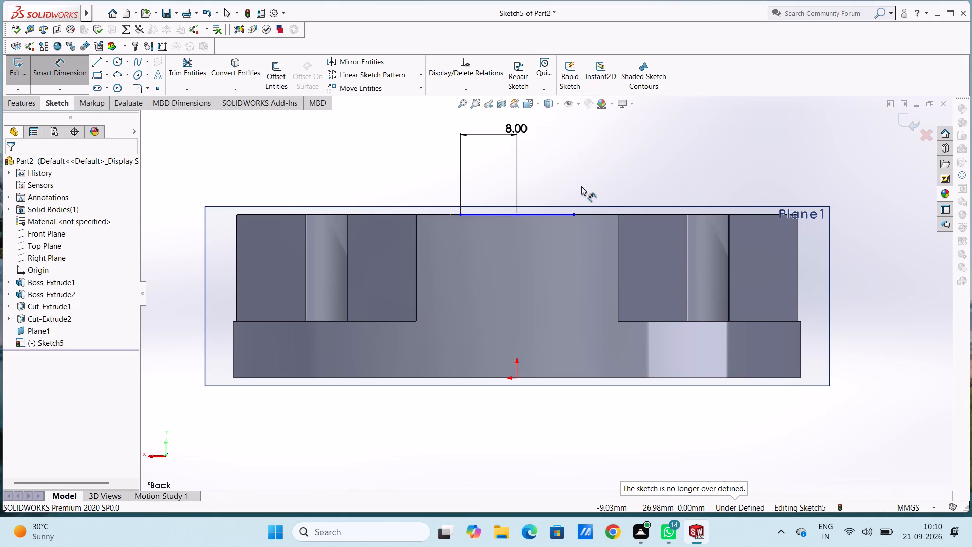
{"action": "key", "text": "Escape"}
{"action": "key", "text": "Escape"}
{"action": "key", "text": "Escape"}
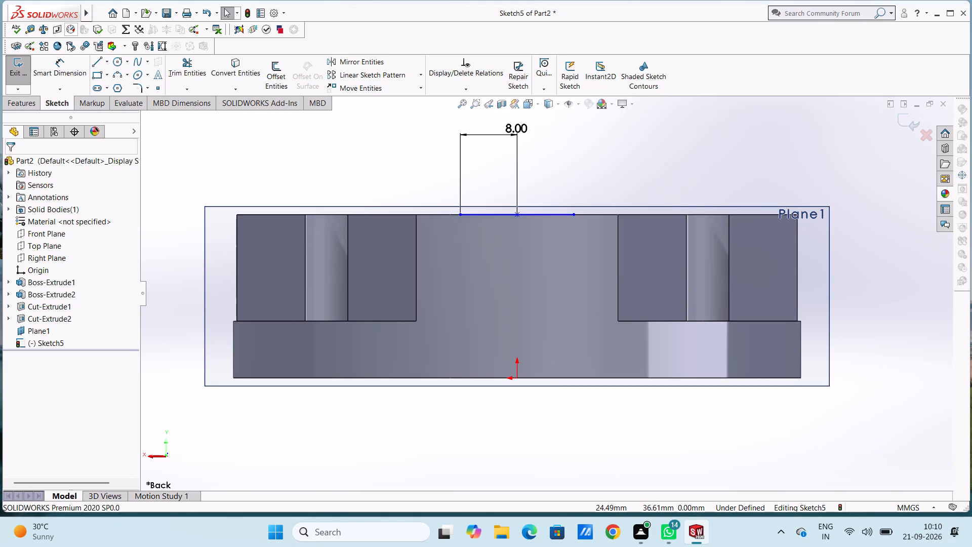
Sketch a stepped line chain from the top line's left end: 2.5 mm down, 1 mm outward, 3 mm down and 2 mm inward.
{"action": "left_click", "coordinate": [97, 62]}
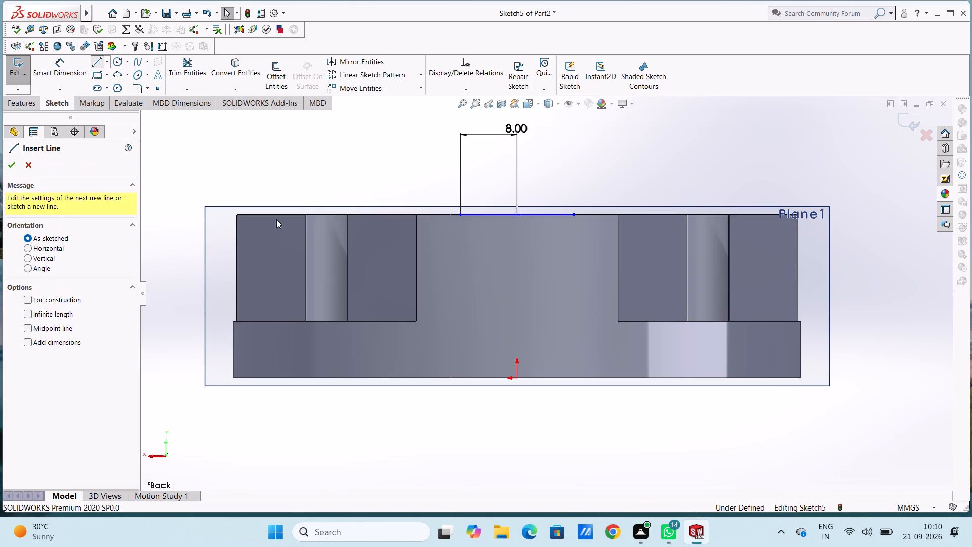
{"action": "left_click", "coordinate": [459, 216]}
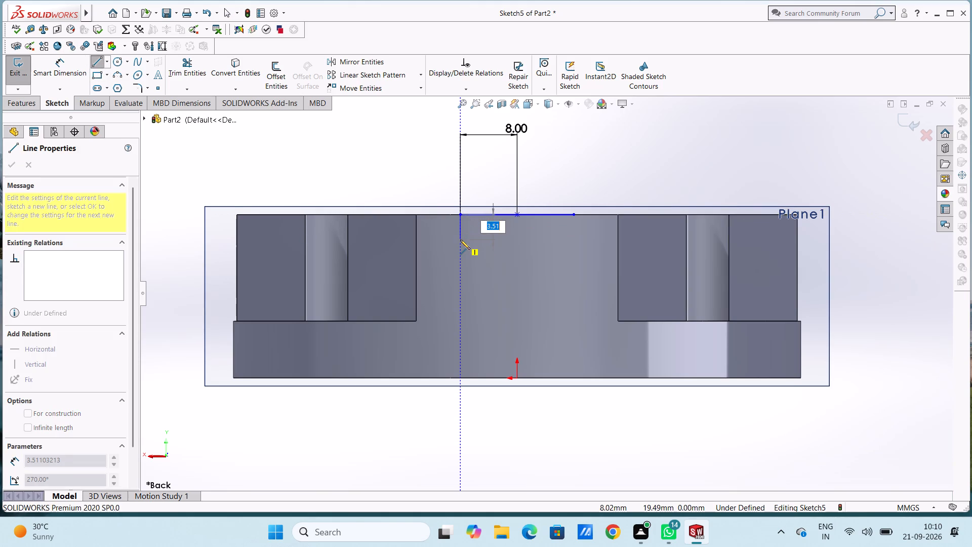
{"action": "type", "text": "2.5"}
{"action": "key", "text": "Return"}
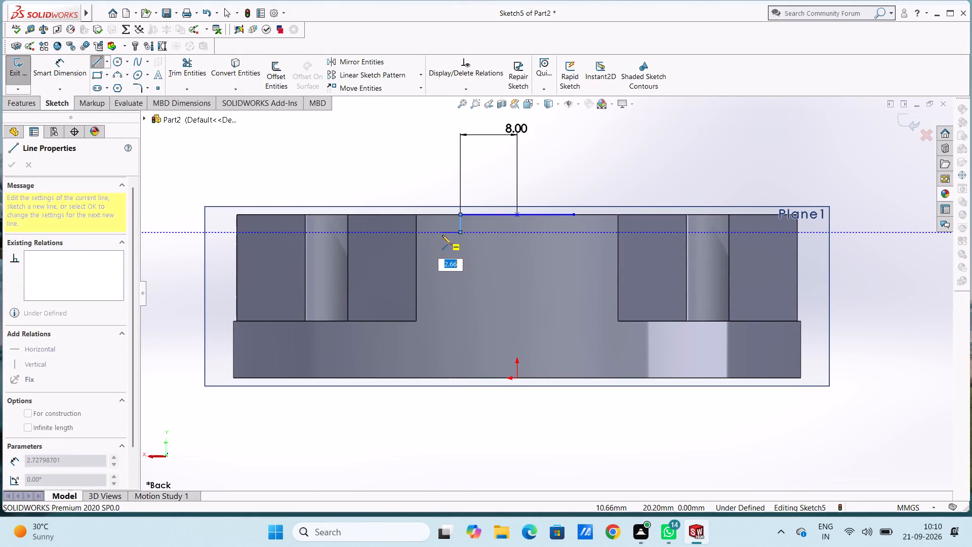
{"action": "key", "text": "1"}
{"action": "key", "text": "Return"}
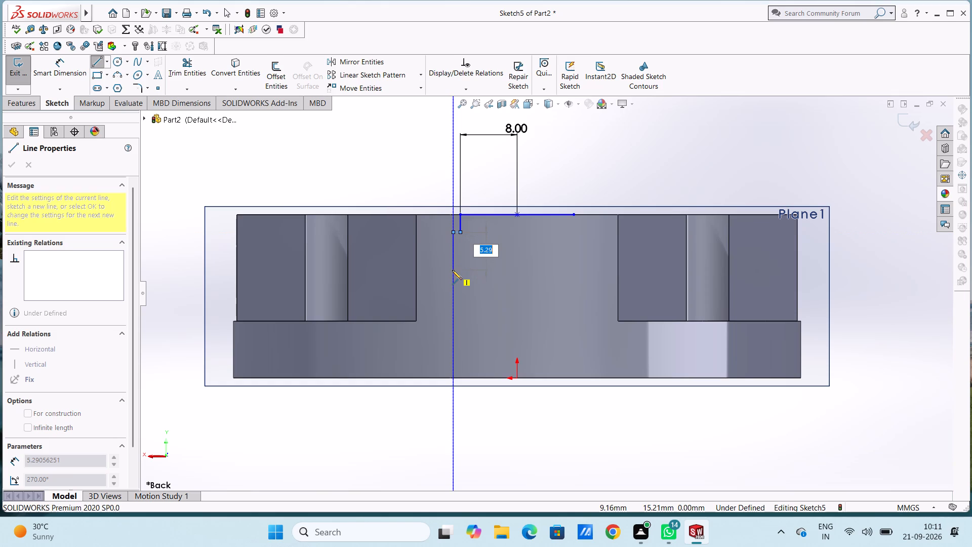
{"action": "key", "text": "3"}
{"action": "key", "text": "Return"}
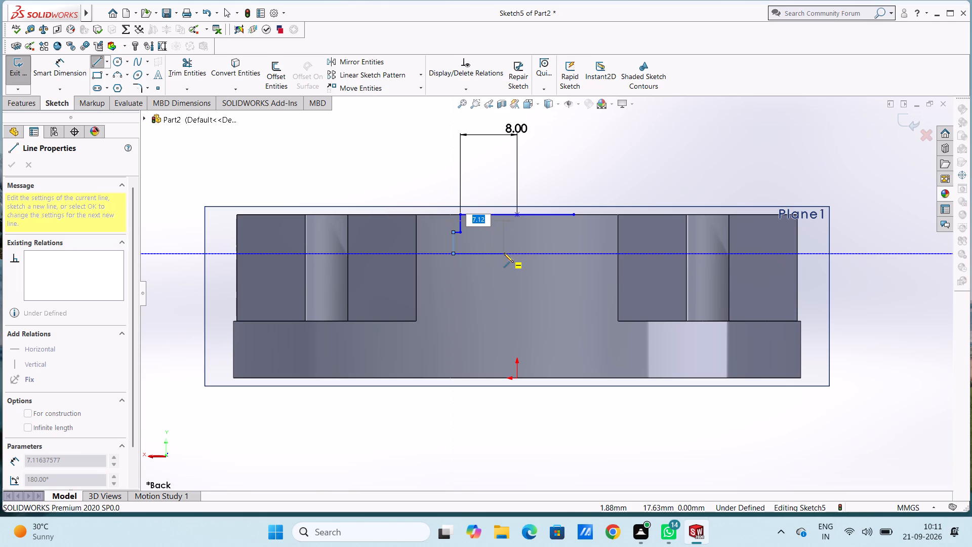
{"action": "key", "text": "2"}
{"action": "key", "text": "Return"}
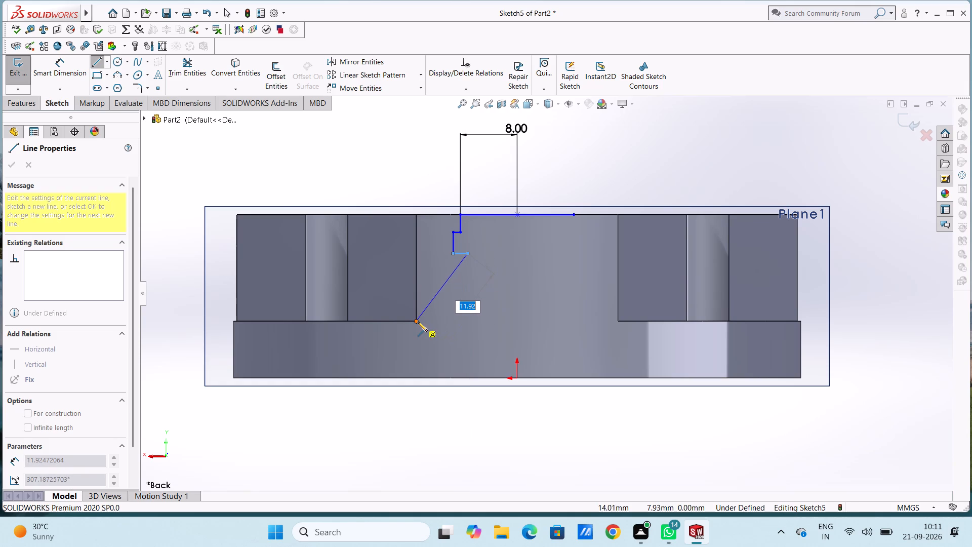
Close the profile: 9.5 mm down, 15 mm across, 9.5 mm up, 2 mm outward, 3 mm up, 2 mm inward, and up to the top line's end.
{"action": "left_click", "coordinate": [468, 320]}
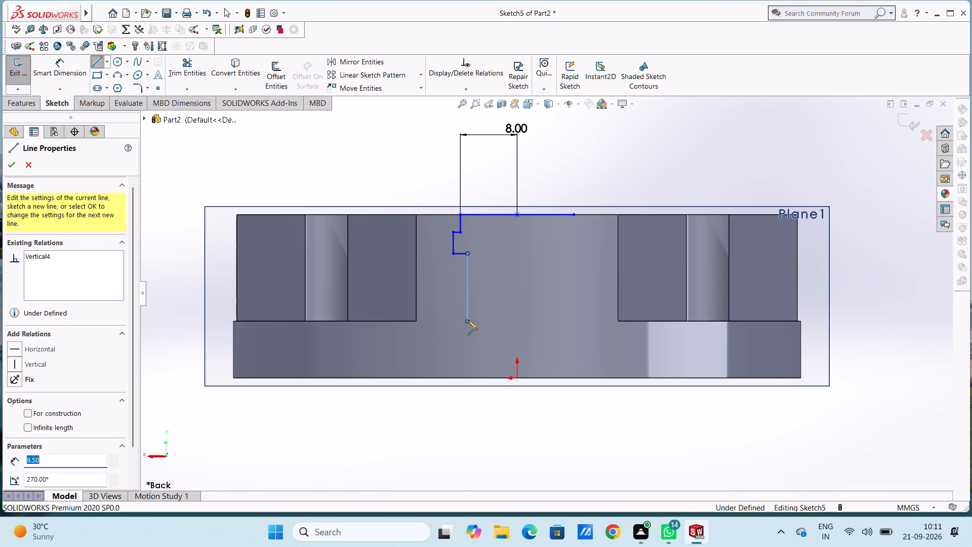
{"action": "left_click", "coordinate": [575, 323]}
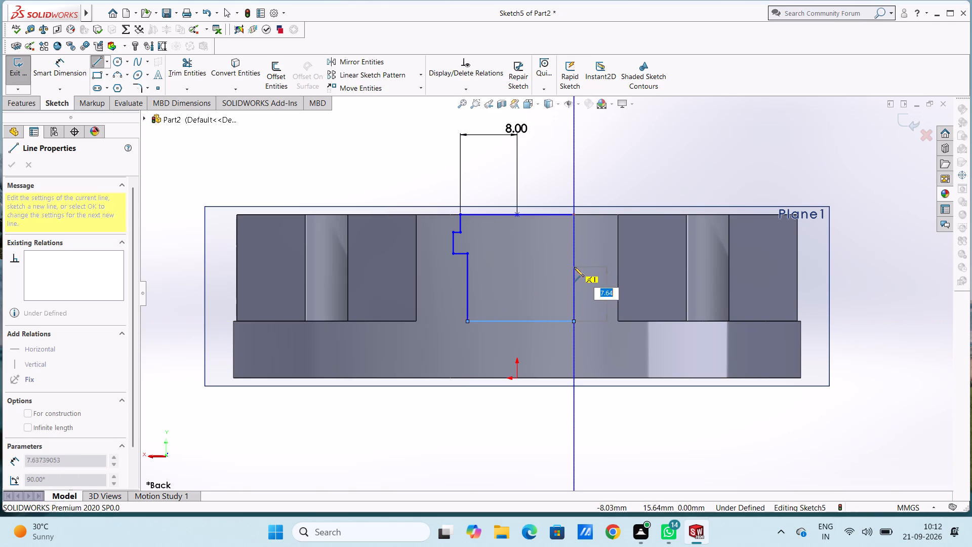
{"action": "left_click", "coordinate": [574, 254]}
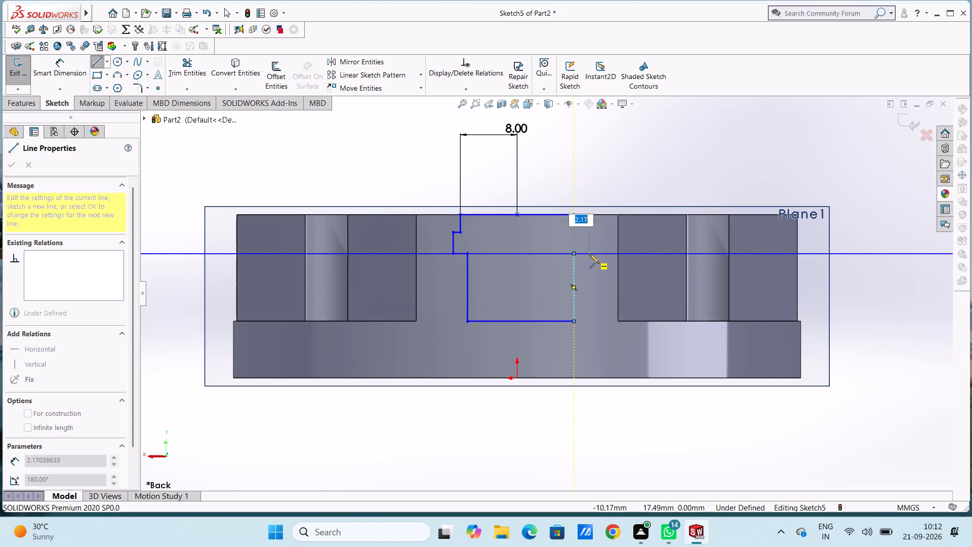
{"action": "key", "text": "2"}
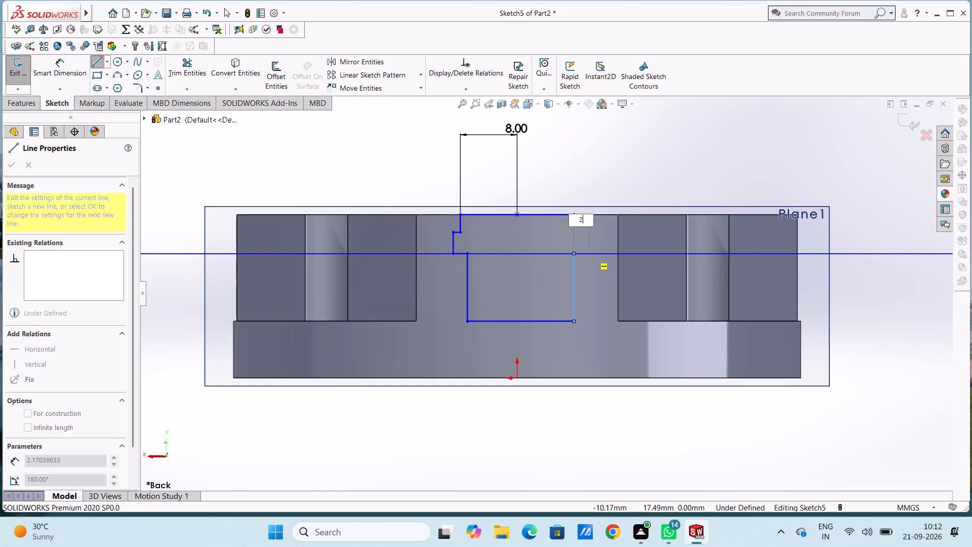
{"action": "key", "text": "Return"}
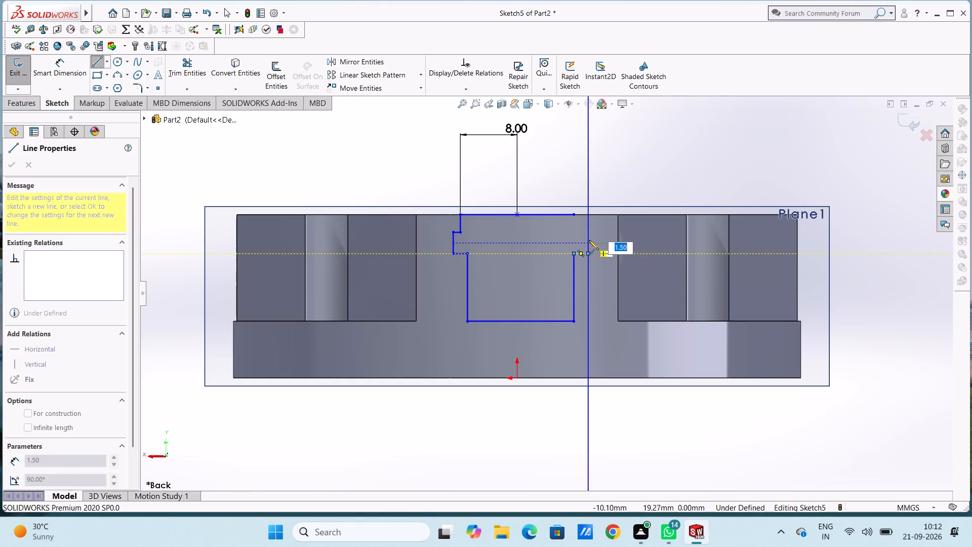
{"action": "left_click", "coordinate": [588, 230]}
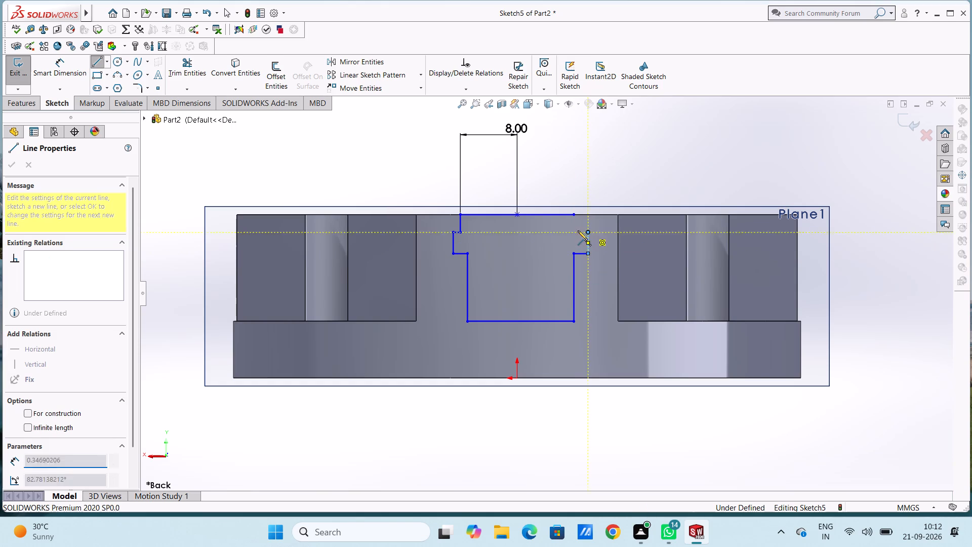
{"action": "left_click", "coordinate": [574, 230]}
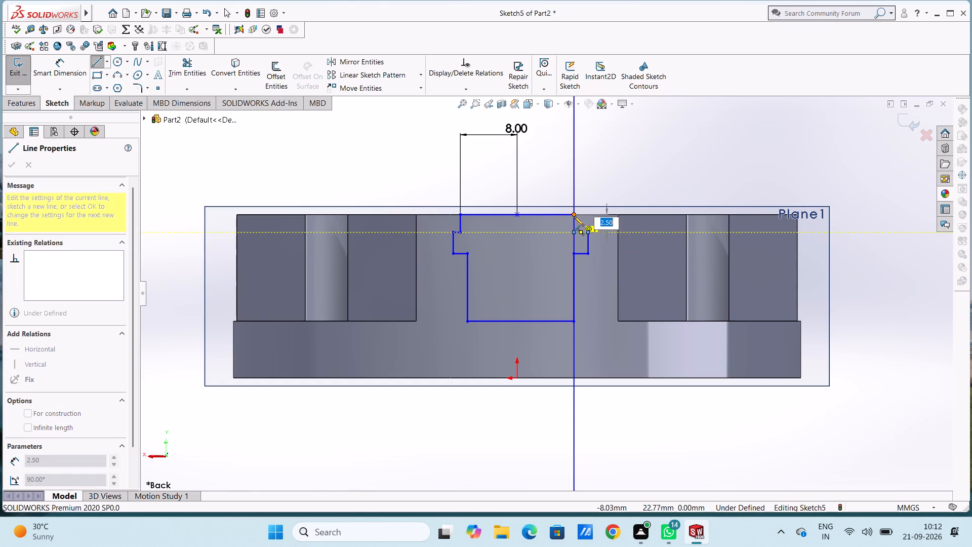
{"action": "left_click", "coordinate": [574, 216]}
{"action": "key", "text": "Escape"}
{"action": "key", "text": "Escape"}
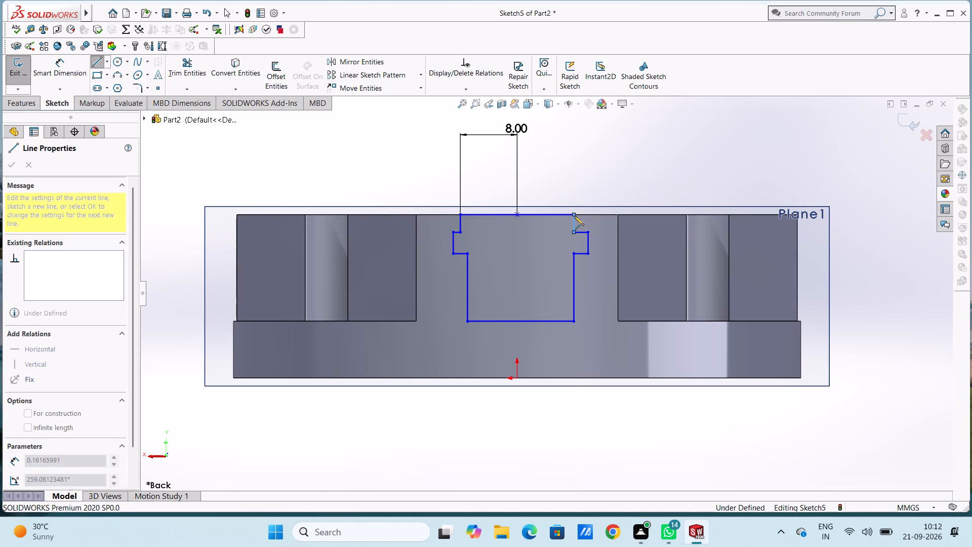
{"action": "key", "text": "Escape"}
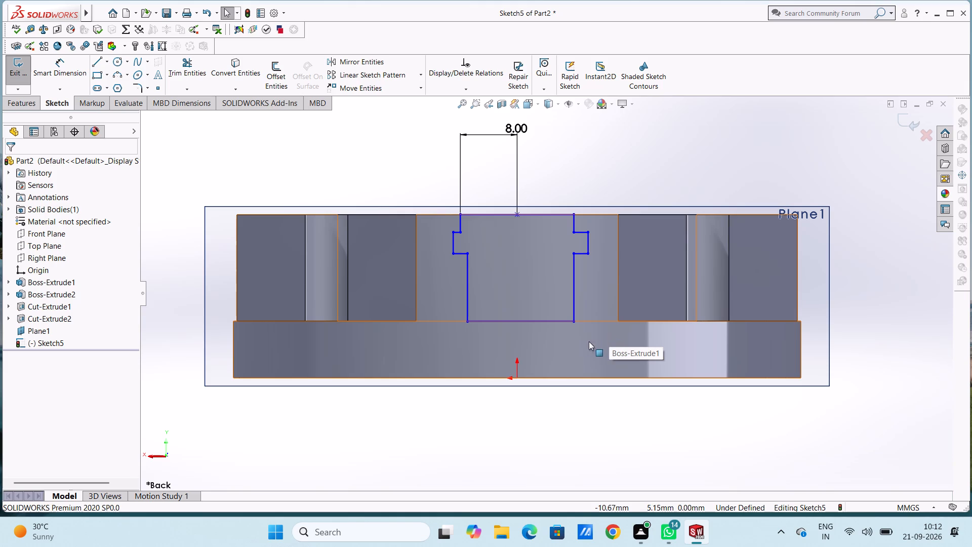
Dimension the length of the profile's horizontal bottom line.
{"action": "left_click", "coordinate": [50, 74]}
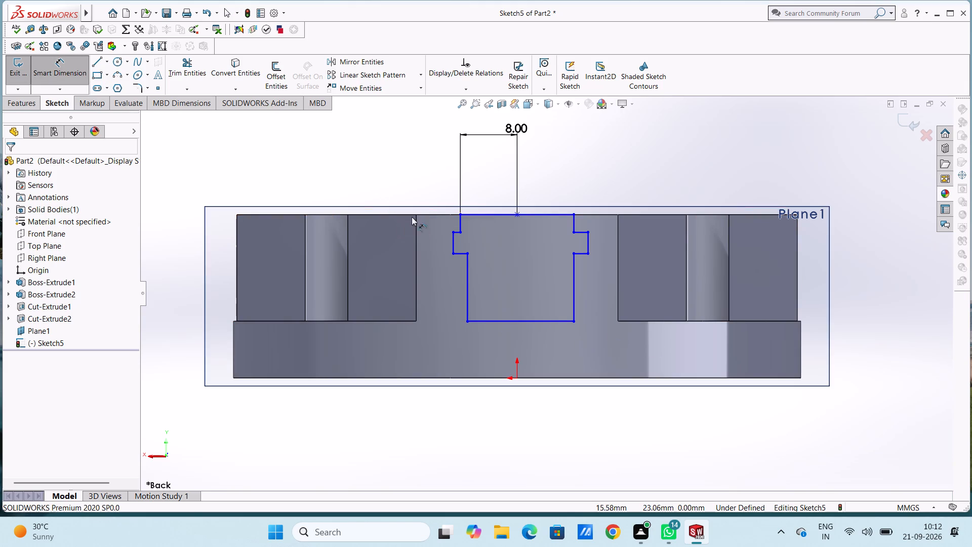
{"action": "left_click", "coordinate": [513, 321]}
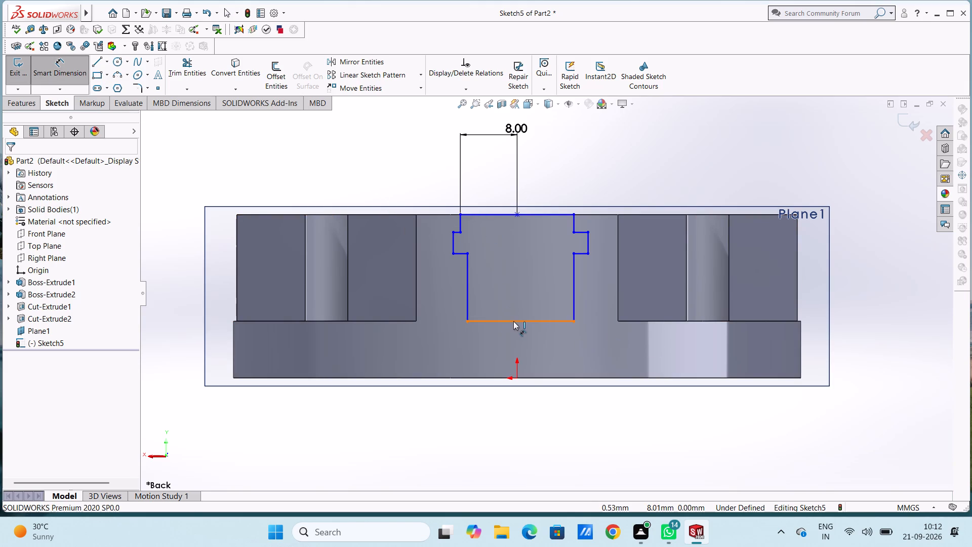
{"action": "left_click", "coordinate": [526, 430]}
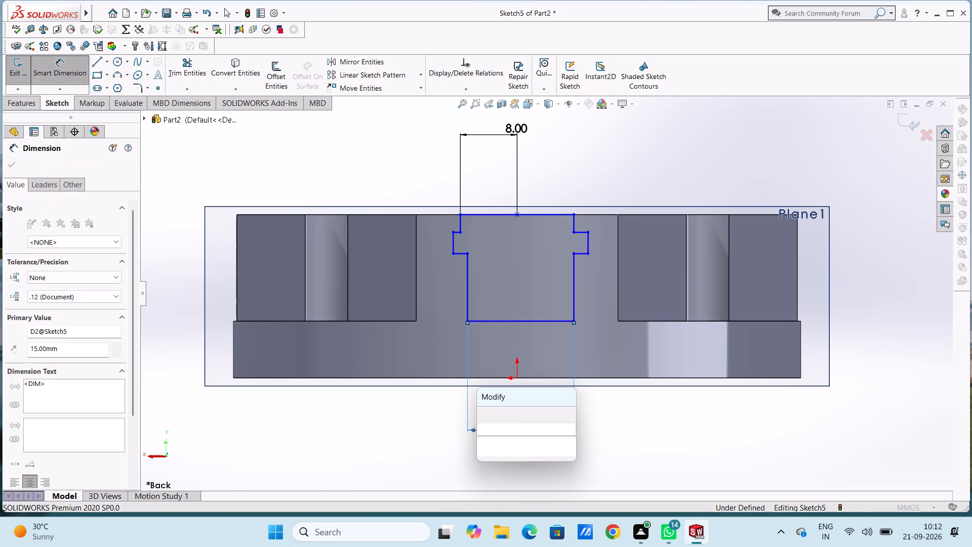
{"action": "left_click", "coordinate": [484, 418]}
{"action": "left_click", "coordinate": [438, 428]}
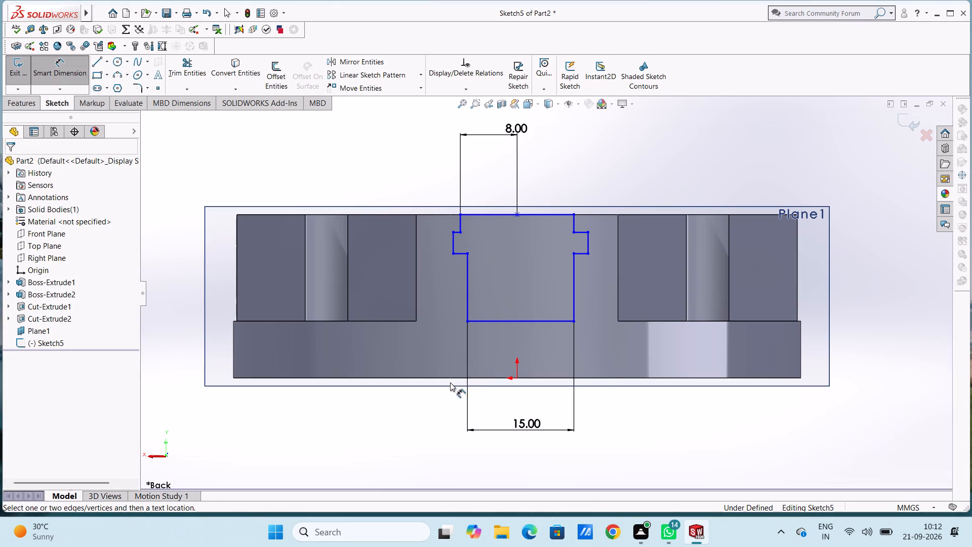
Dimension the horizontal distance from the bottom line's left end to the origin.
{"action": "left_click", "coordinate": [468, 321]}
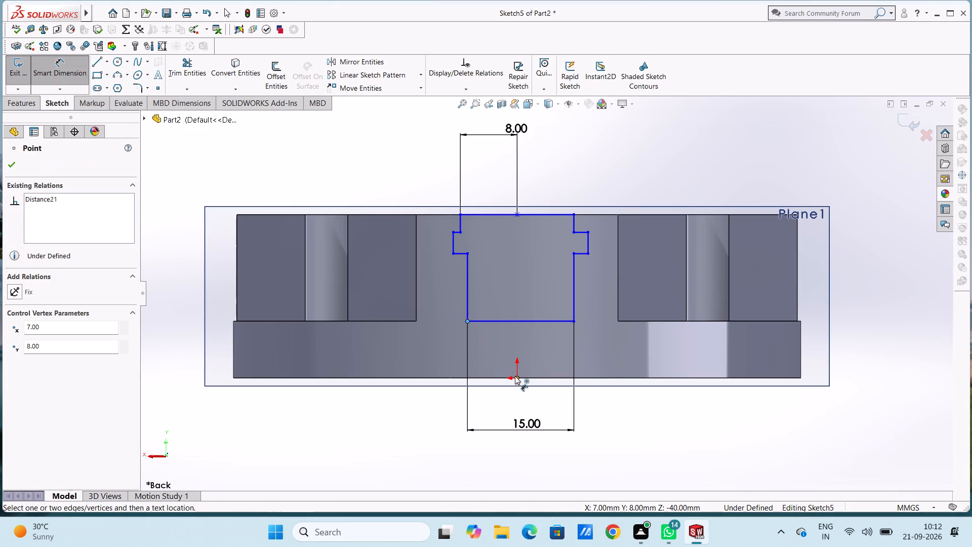
{"action": "left_click", "coordinate": [516, 376]}
{"action": "left_click", "coordinate": [510, 463]}
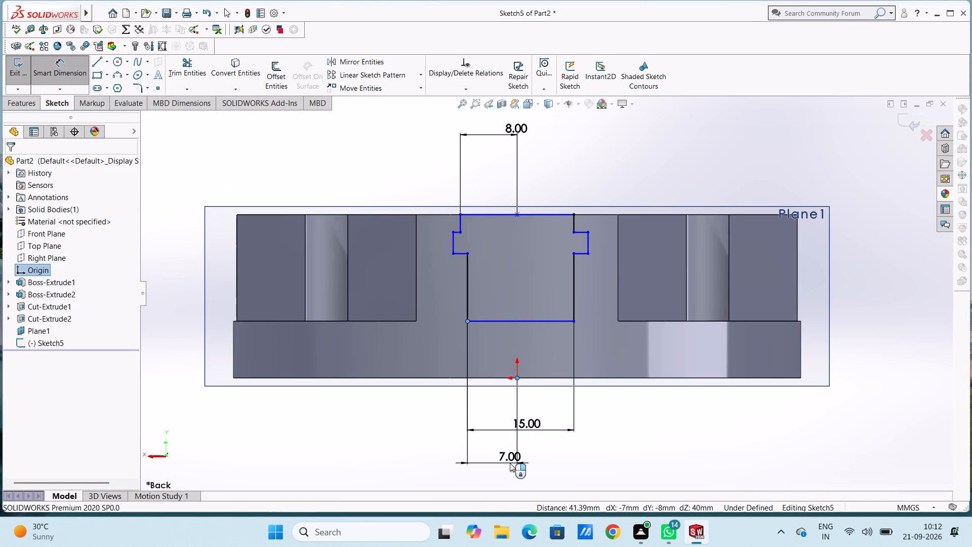
{"action": "left_click", "coordinate": [467, 451]}
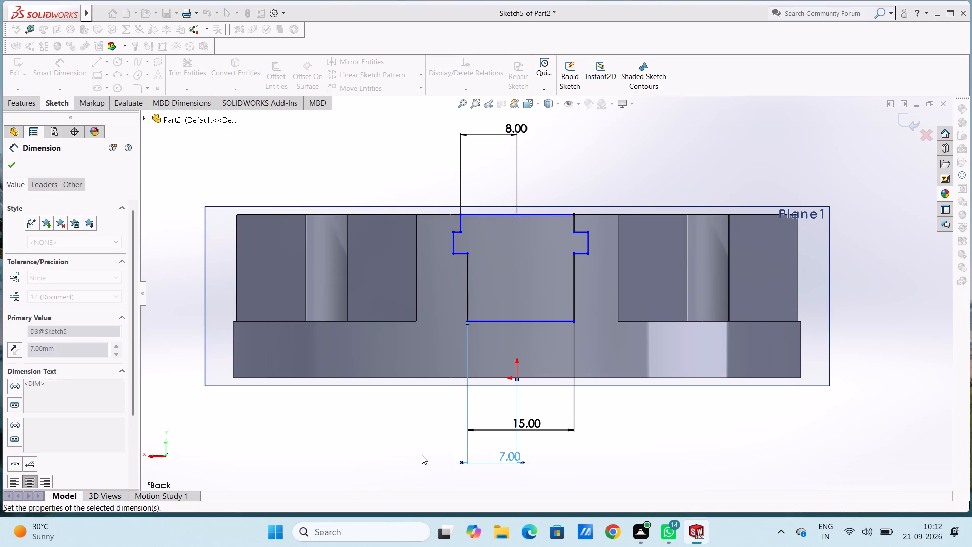
{"action": "left_click", "coordinate": [422, 455]}
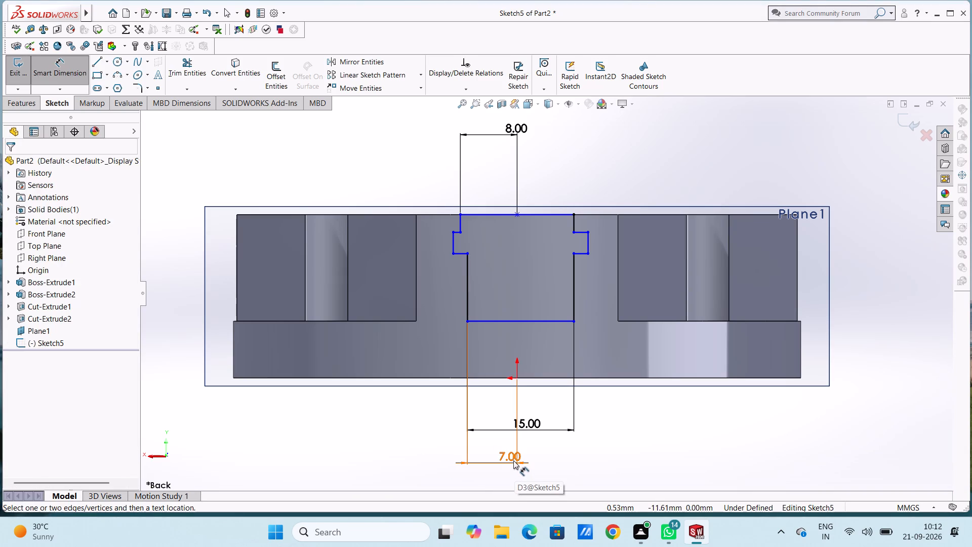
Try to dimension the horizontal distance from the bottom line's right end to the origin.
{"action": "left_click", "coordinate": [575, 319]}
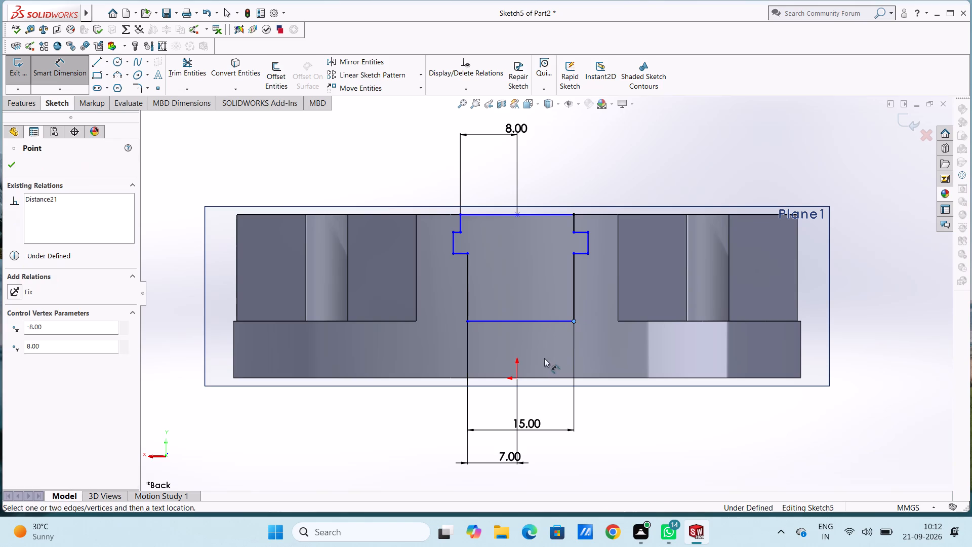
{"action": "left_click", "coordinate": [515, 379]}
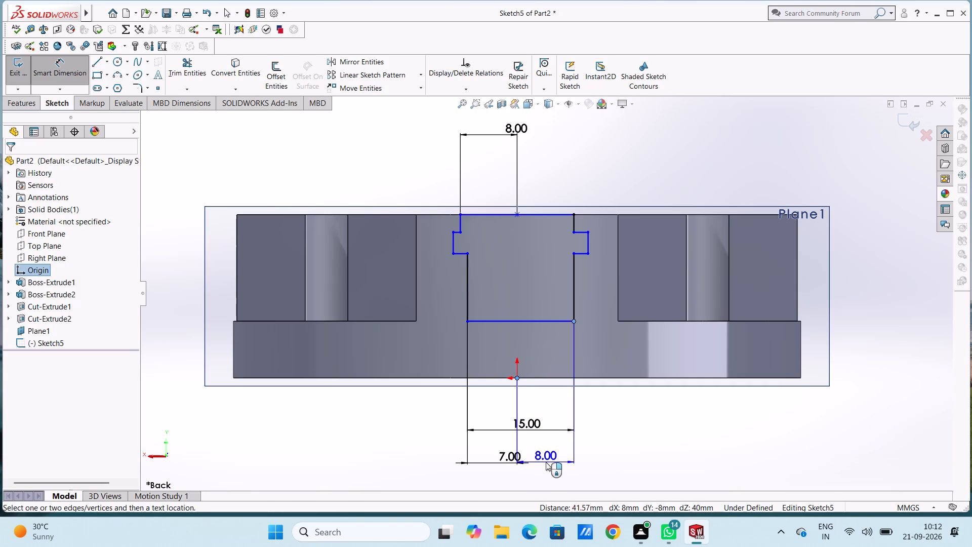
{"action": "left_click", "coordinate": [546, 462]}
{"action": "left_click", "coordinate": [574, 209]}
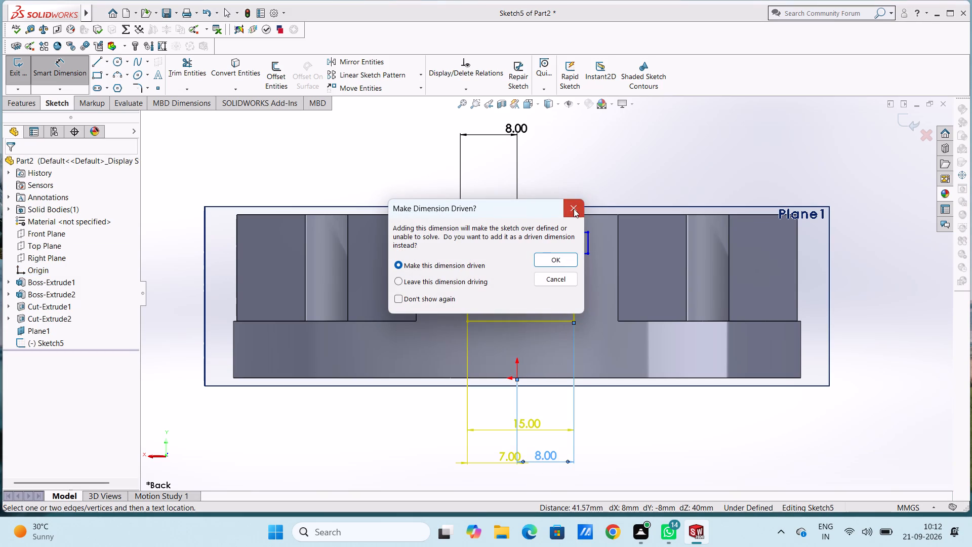
Set the horizontal distance between the bottom line's left end and the origin to 7.5 mm.
{"action": "double_click", "coordinate": [495, 460]}
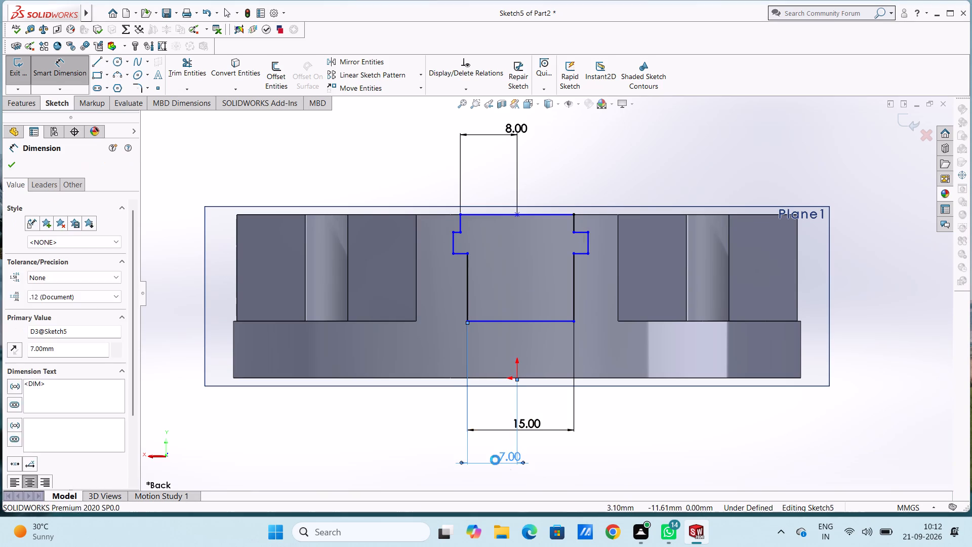
{"action": "type", "text": "7.5"}
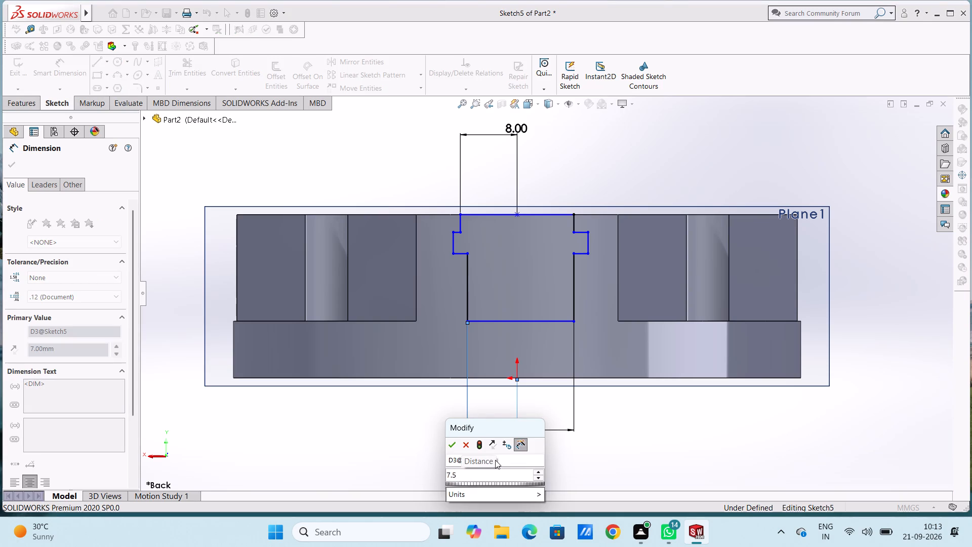
{"action": "key", "text": "Return"}
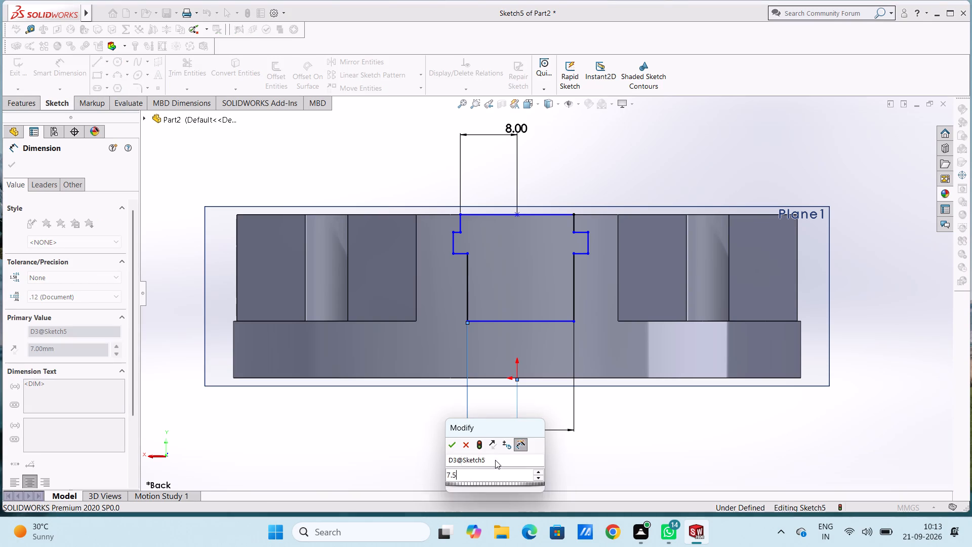
{"action": "left_click", "coordinate": [374, 454]}
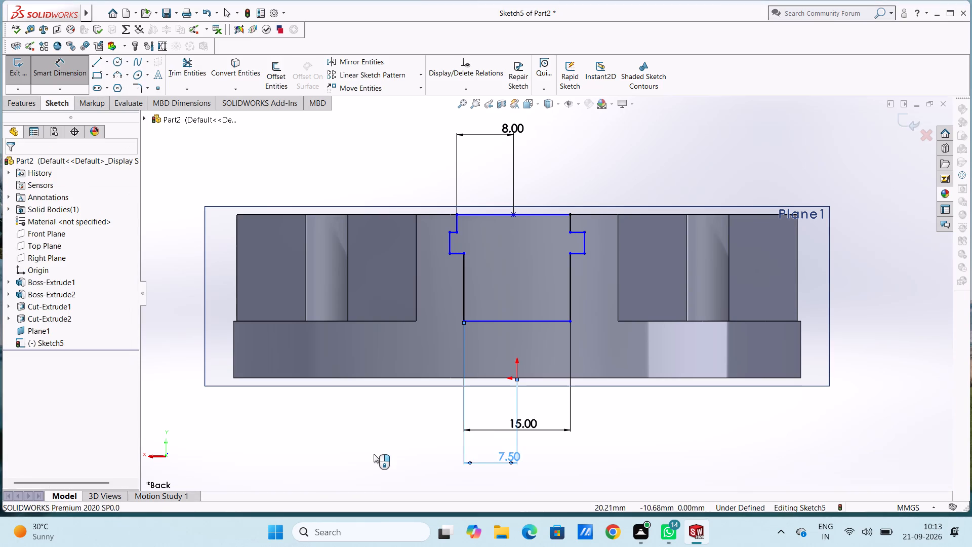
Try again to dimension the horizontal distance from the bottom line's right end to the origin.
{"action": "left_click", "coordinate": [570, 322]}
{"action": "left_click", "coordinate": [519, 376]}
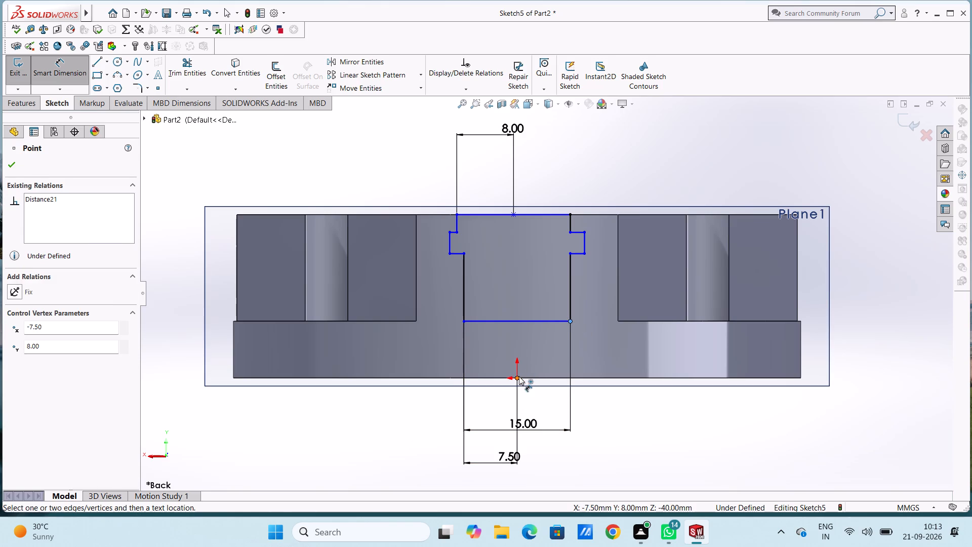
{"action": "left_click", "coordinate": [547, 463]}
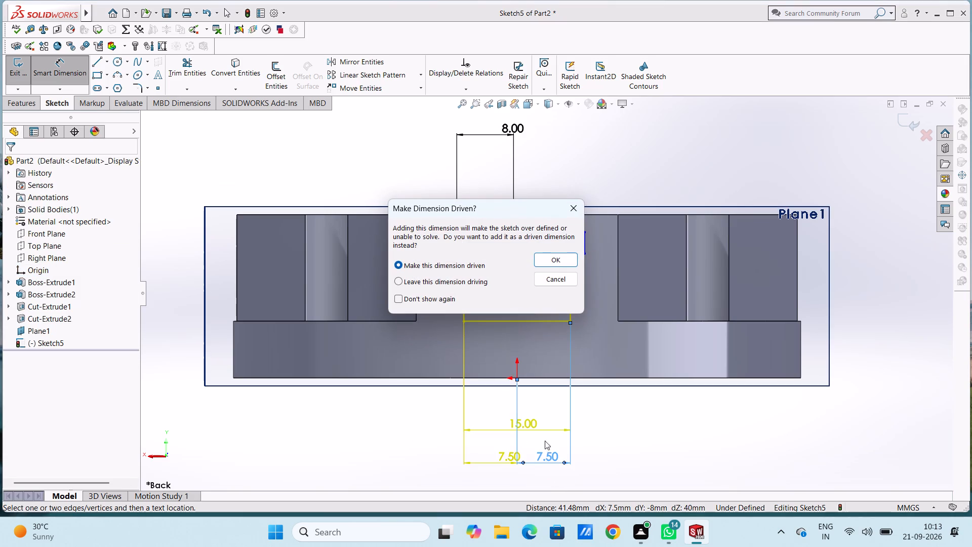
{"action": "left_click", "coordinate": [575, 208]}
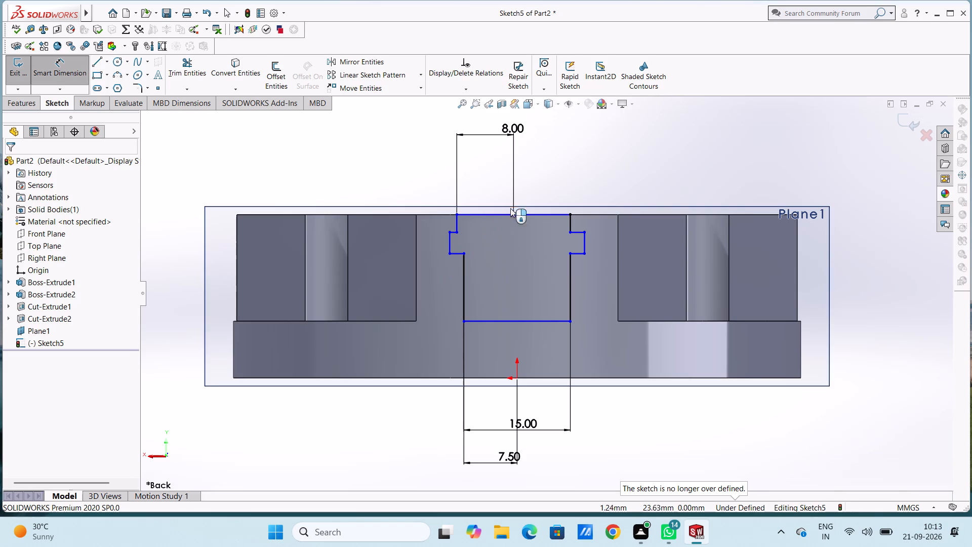
Dimension the short vertical line below the top line's left end as 5 mm.
{"action": "left_click", "coordinate": [456, 224]}
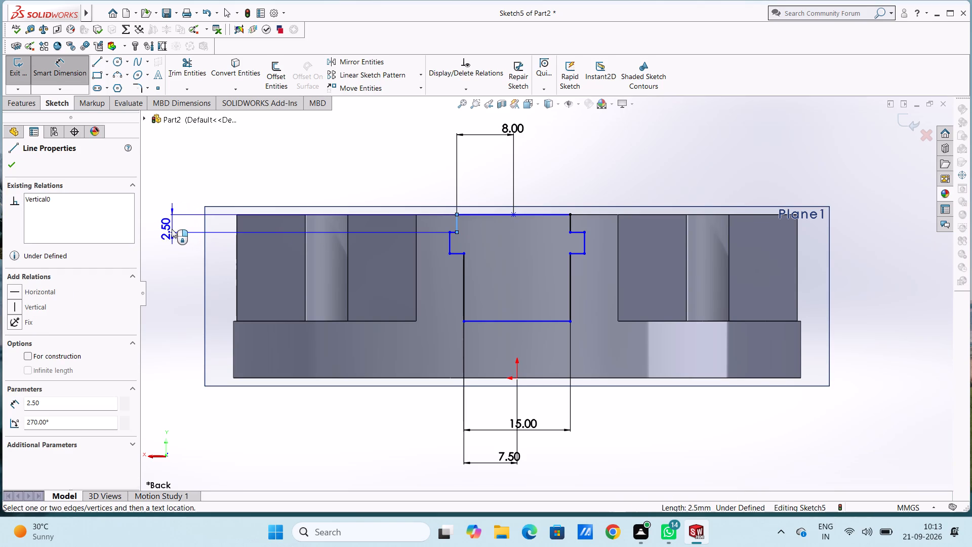
{"action": "left_click", "coordinate": [172, 229]}
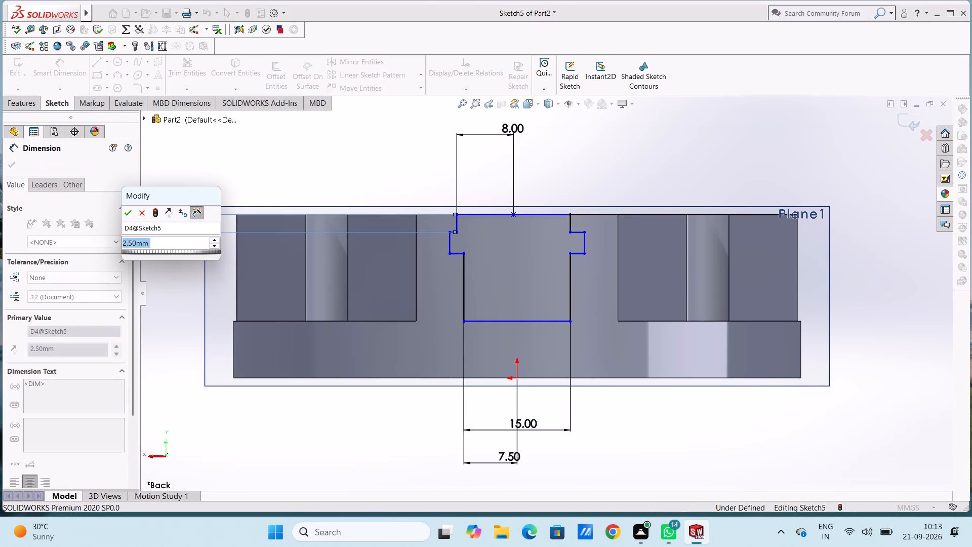
{"action": "key", "text": "5"}
{"action": "key", "text": "Return"}
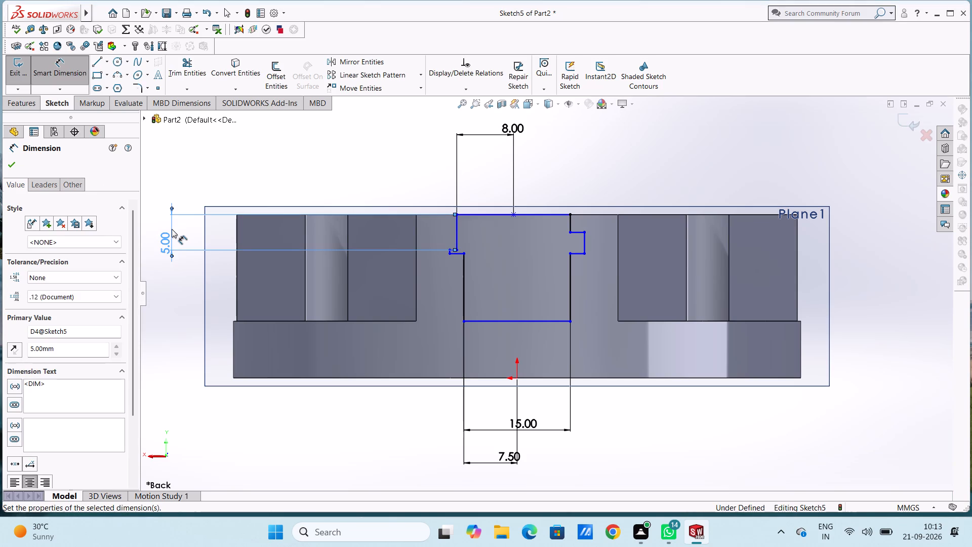
{"action": "left_click", "coordinate": [181, 238]}
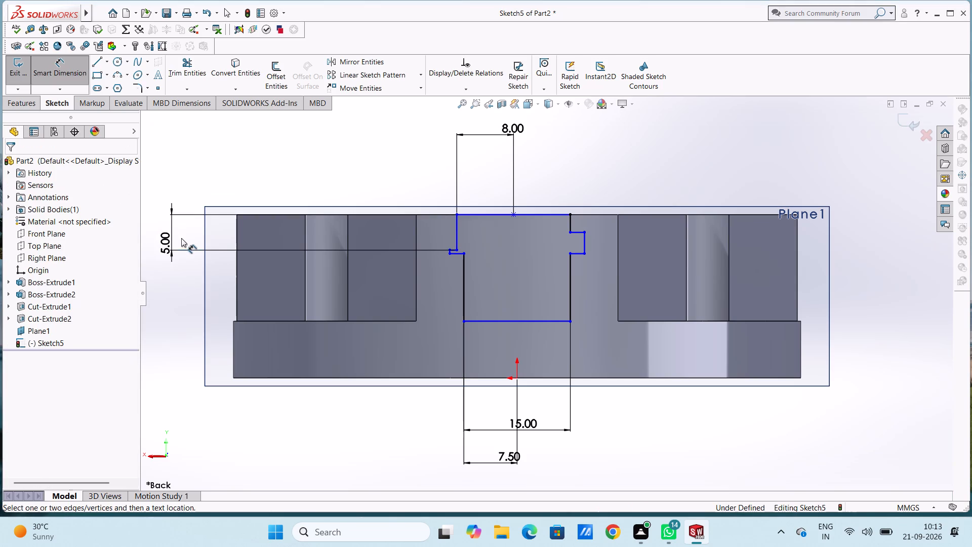
Change the length of the profile's upper-left vertical line to 4 mm.
{"action": "double_click", "coordinate": [170, 240]}
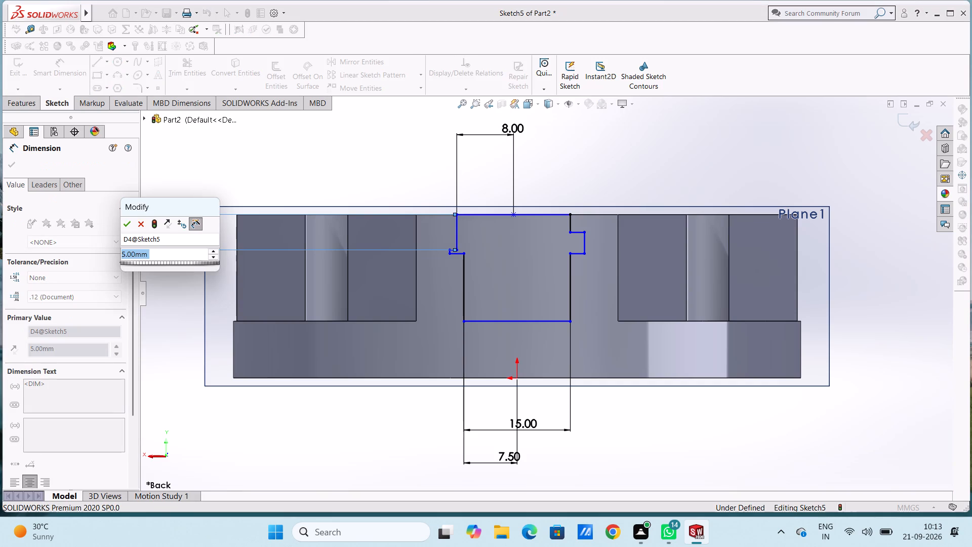
{"action": "key", "text": "4"}
{"action": "key", "text": "Return"}
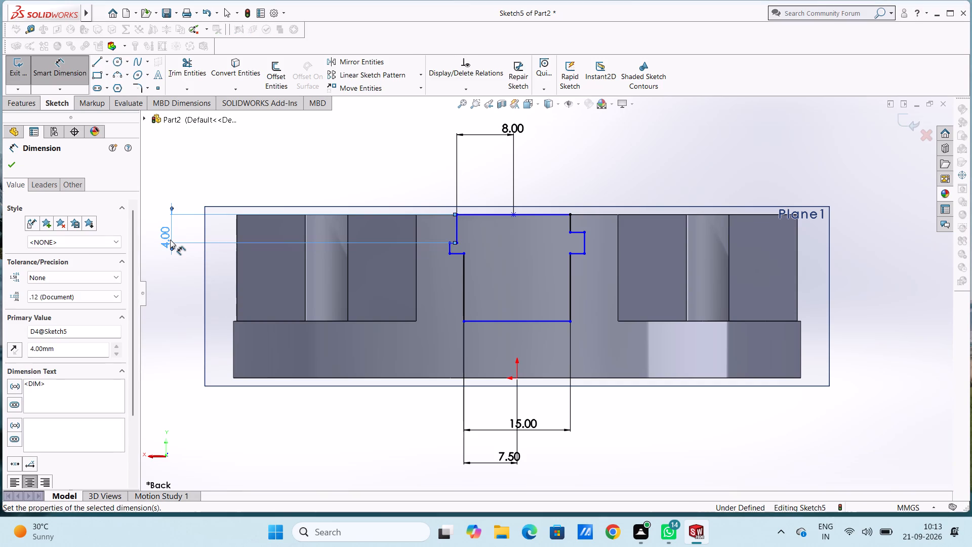
{"action": "left_click", "coordinate": [173, 283]}
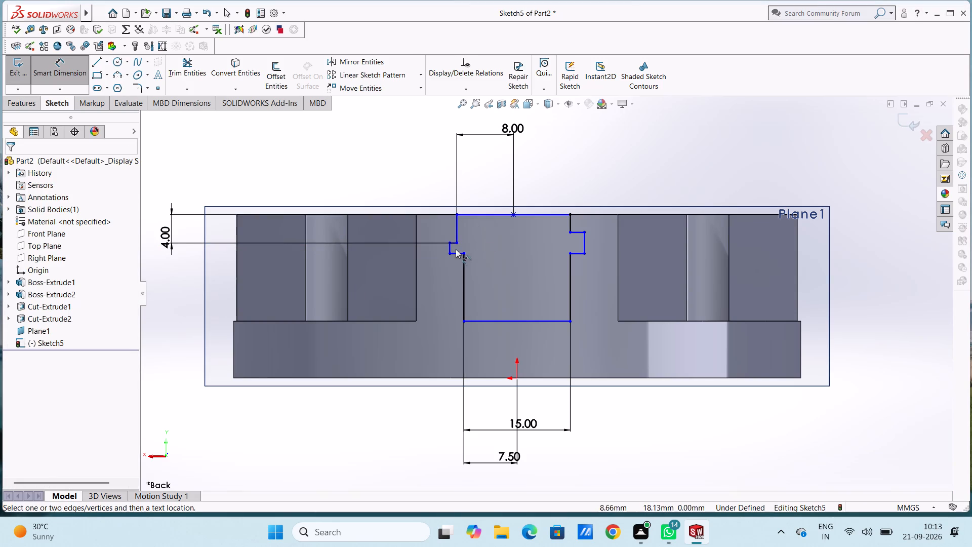
{"action": "scroll", "coordinate": [453, 249], "scroll_direction": "down", "scroll_amount": 4}
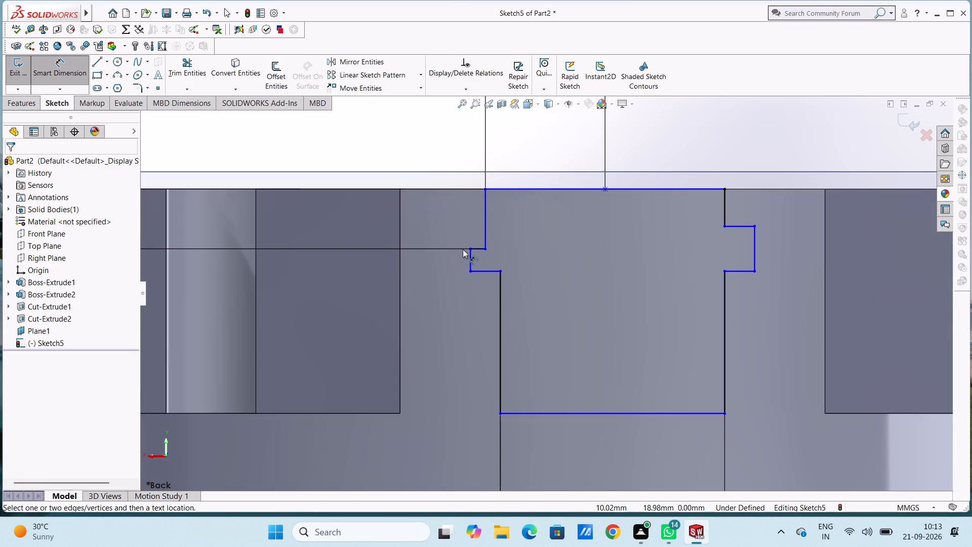
Dimension the upper horizontal line of the profile's left side notch as 2 mm.
{"action": "left_click", "coordinate": [476, 249]}
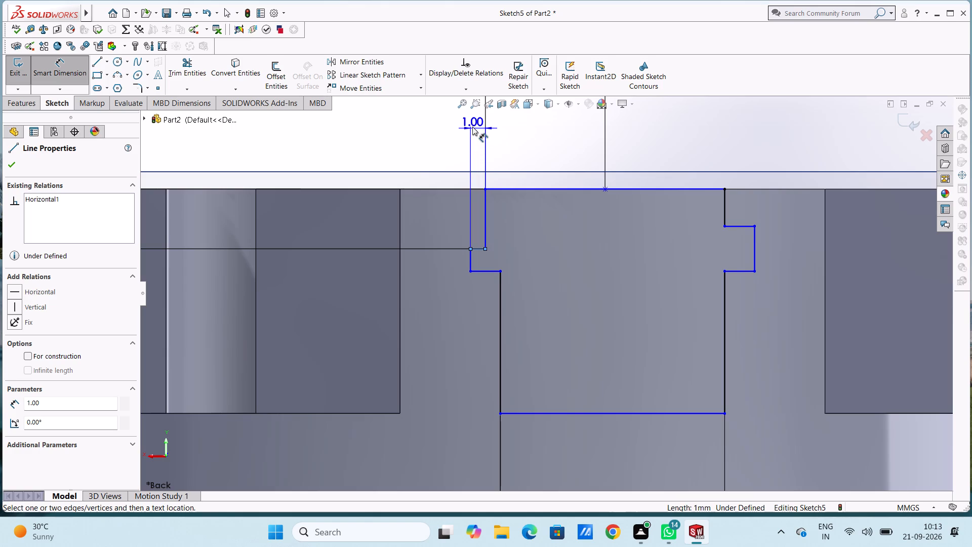
{"action": "scroll", "coordinate": [472, 127], "scroll_direction": "up", "scroll_amount": 3}
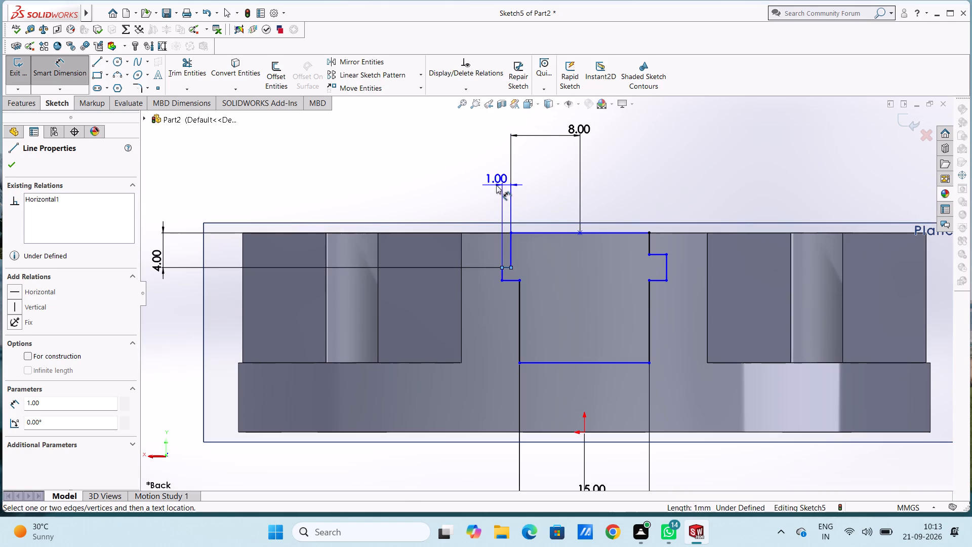
{"action": "left_click", "coordinate": [496, 185]}
{"action": "key", "text": "2"}
{"action": "key", "text": "Return"}
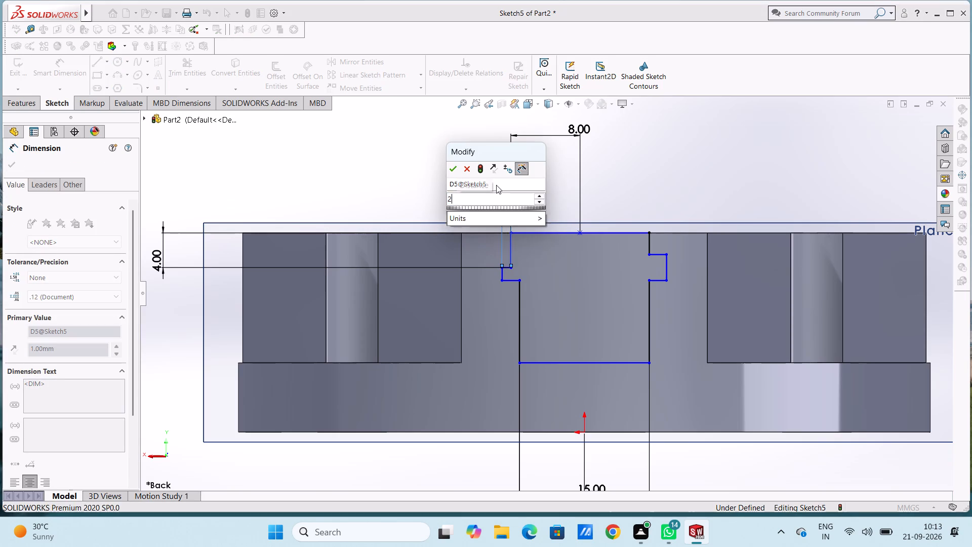
{"action": "left_click", "coordinate": [406, 189]}
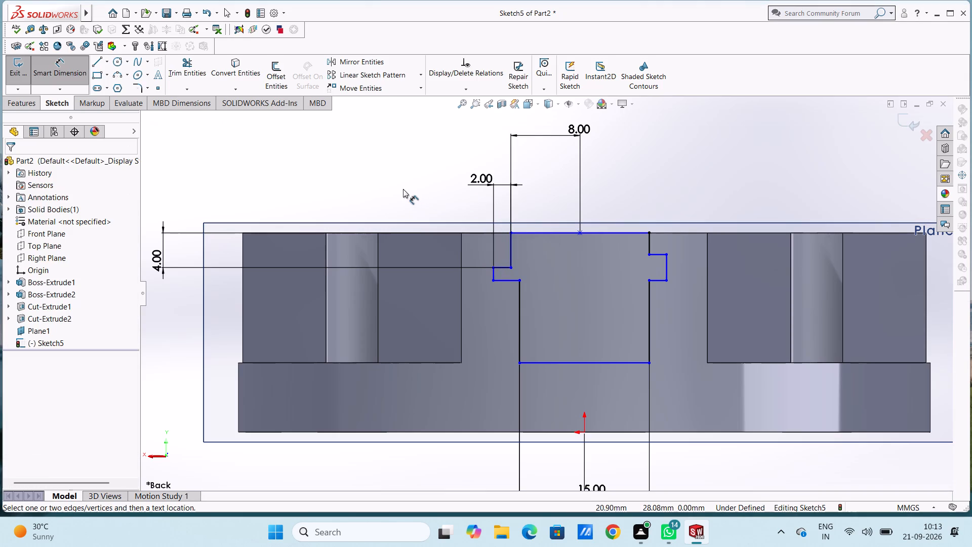
Dimension the outer vertical line of the profile's left side notch as 3 mm.
{"action": "left_click", "coordinate": [494, 274]}
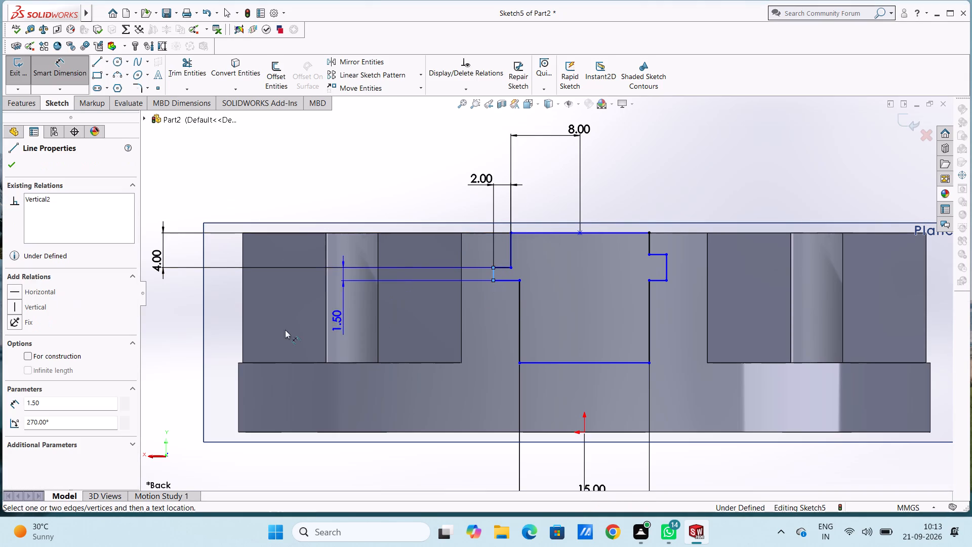
{"action": "left_click", "coordinate": [174, 312]}
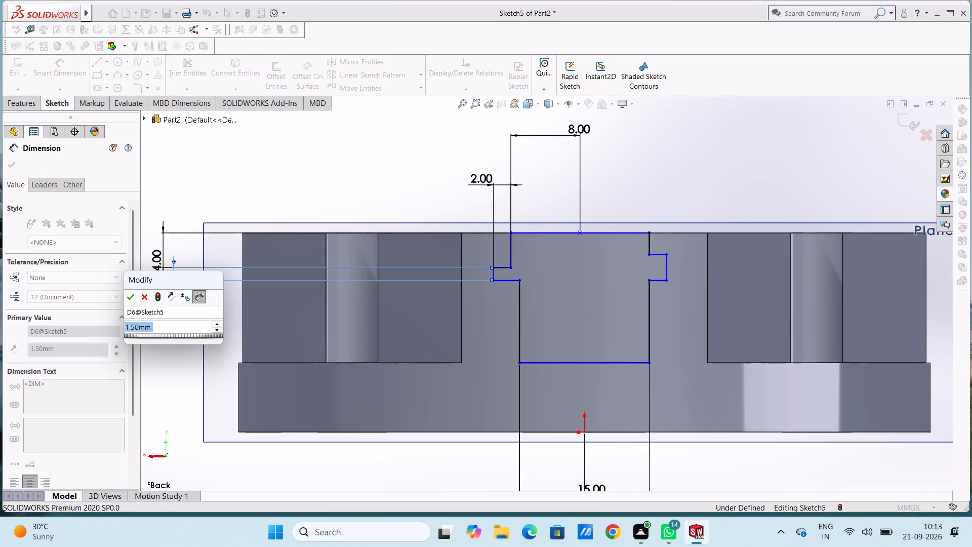
{"action": "key", "text": "3"}
{"action": "key", "text": "Return"}
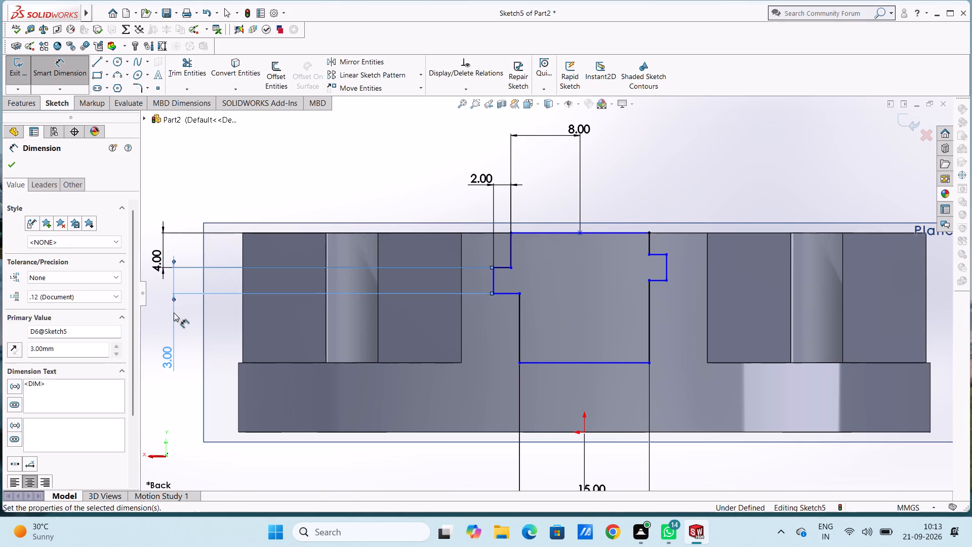
{"action": "left_click", "coordinate": [185, 327]}
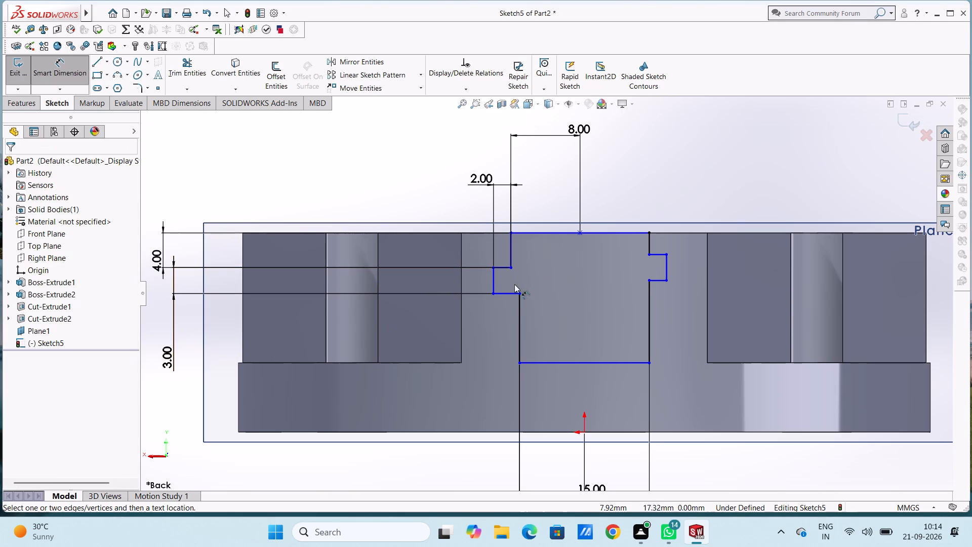
Dimension the lower horizontal line of the profile's left side notch as 3 mm.
{"action": "left_click", "coordinate": [511, 294]}
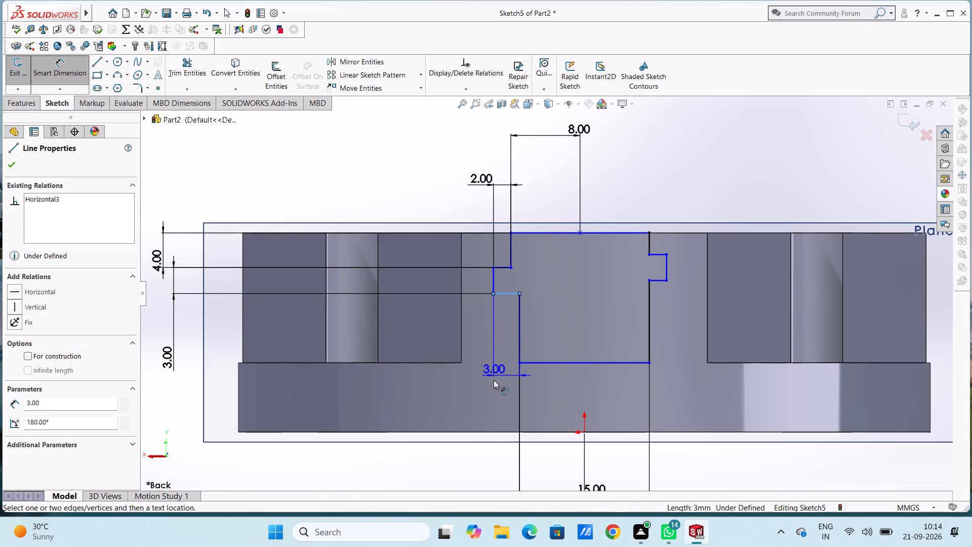
{"action": "left_click", "coordinate": [492, 387]}
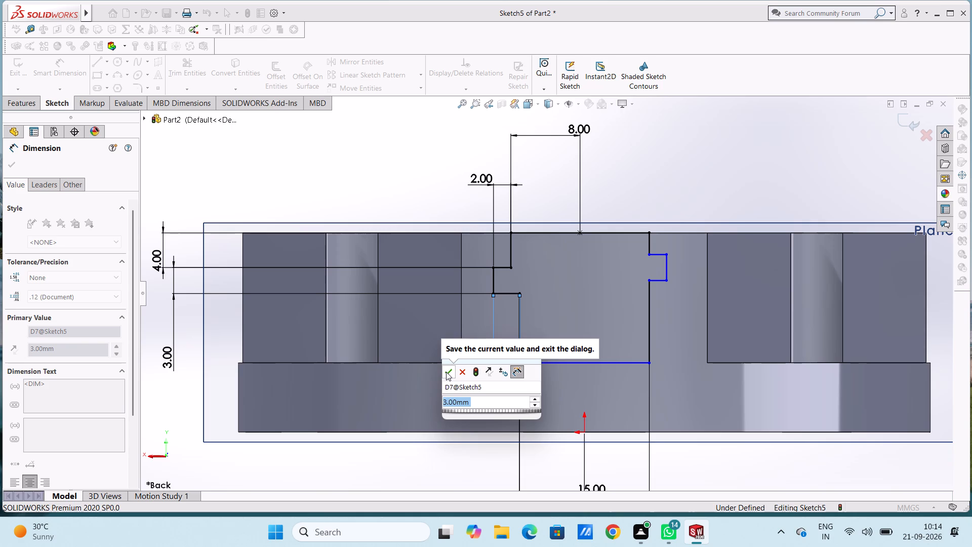
{"action": "left_click", "coordinate": [446, 372]}
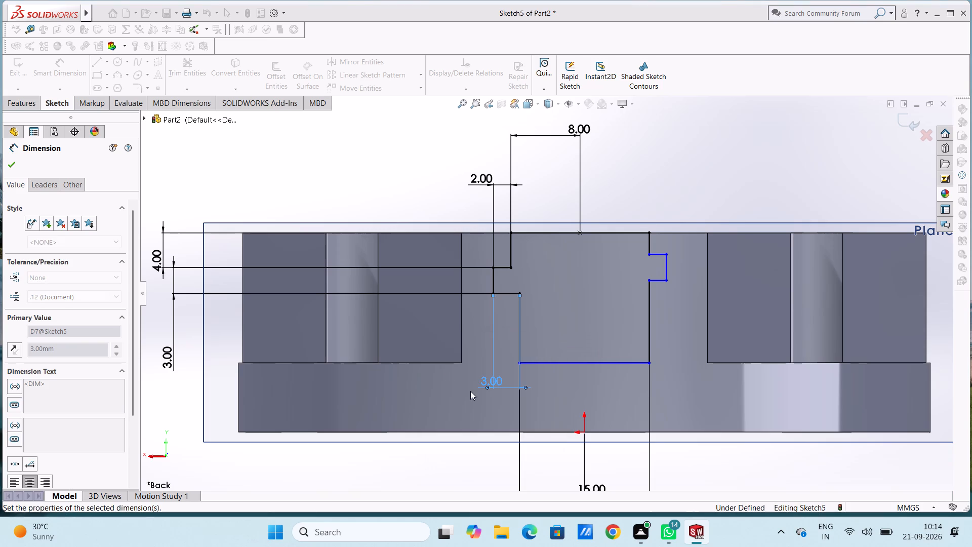
{"action": "left_click", "coordinate": [711, 157]}
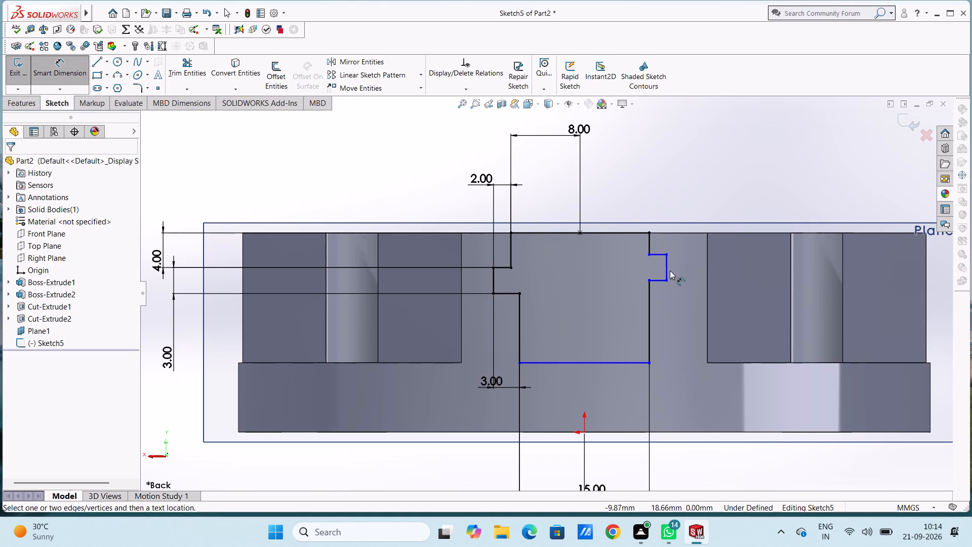
Dimension the upper horizontal line of the profile's right side notch as 2 mm.
{"action": "left_click", "coordinate": [660, 255]}
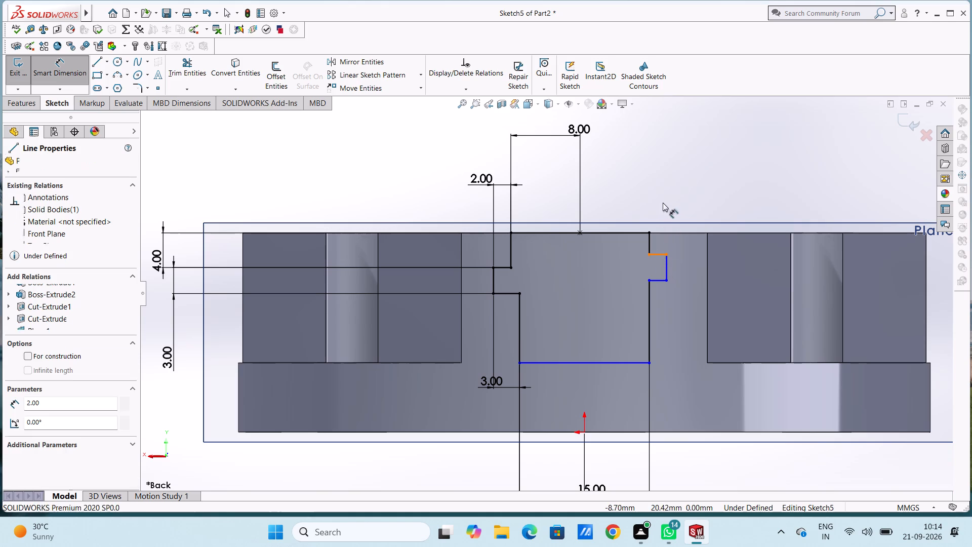
{"action": "left_click", "coordinate": [657, 133]}
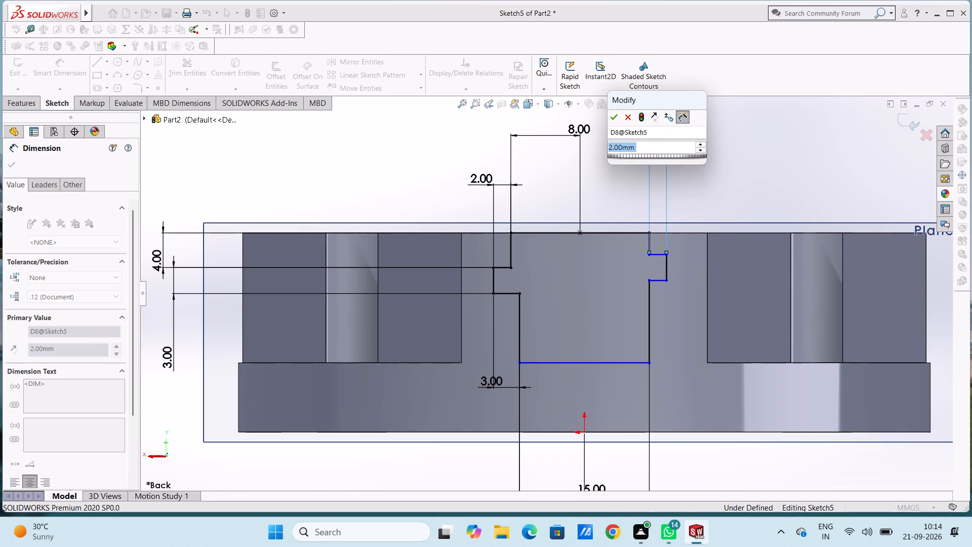
{"action": "left_click", "coordinate": [610, 119]}
{"action": "left_click", "coordinate": [616, 171]}
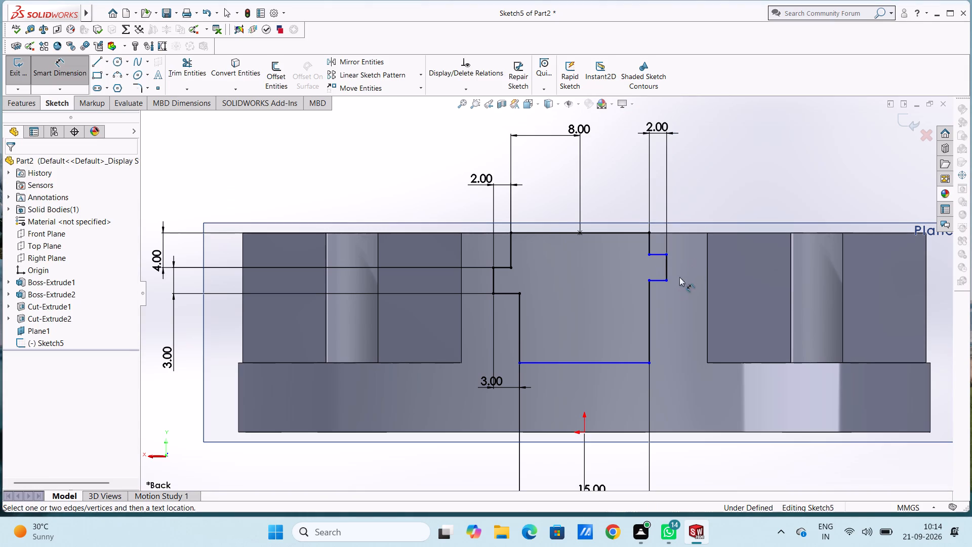
Dimension the outer vertical line of the profile's right side notch as 4 mm.
{"action": "left_click", "coordinate": [666, 271]}
{"action": "left_click", "coordinate": [847, 255]}
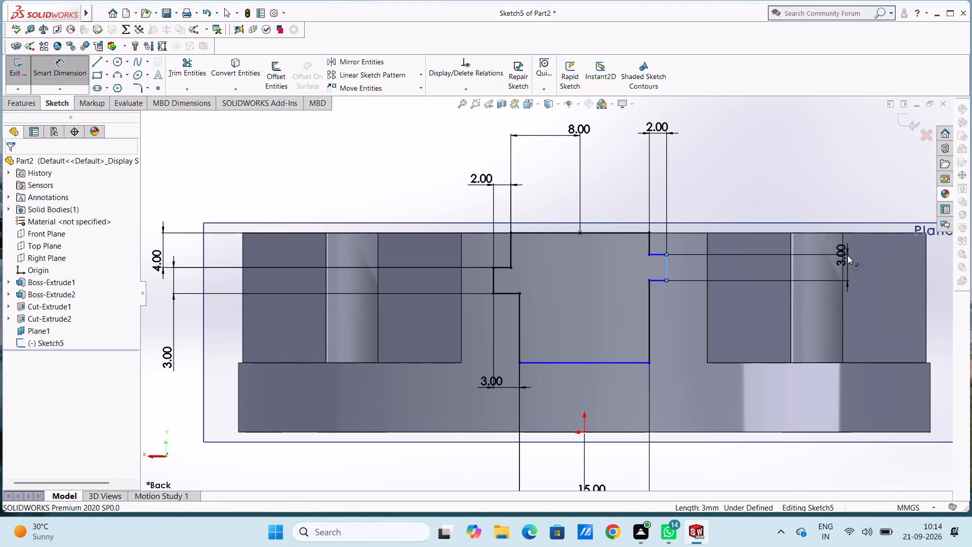
{"action": "key", "text": "4"}
{"action": "key", "text": "Return"}
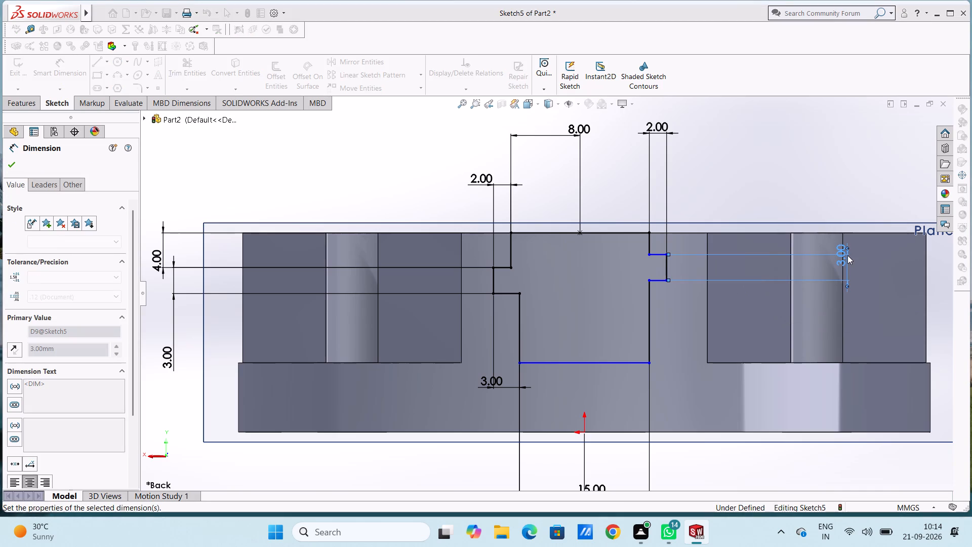
{"action": "left_click", "coordinate": [737, 201]}
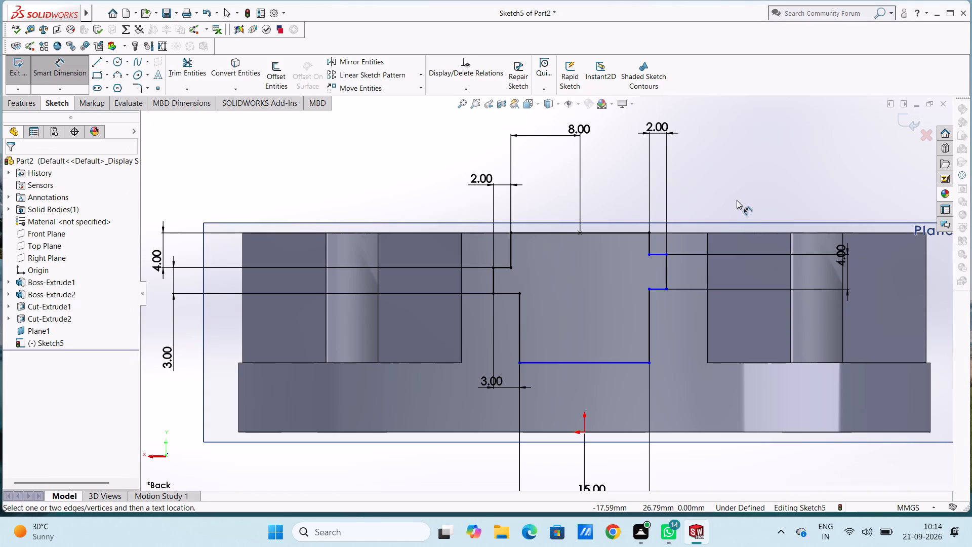
Change the height dimension of the right side notch's outer vertical line to 3 mm.
{"action": "scroll", "coordinate": [704, 301], "scroll_direction": "up", "scroll_amount": 2}
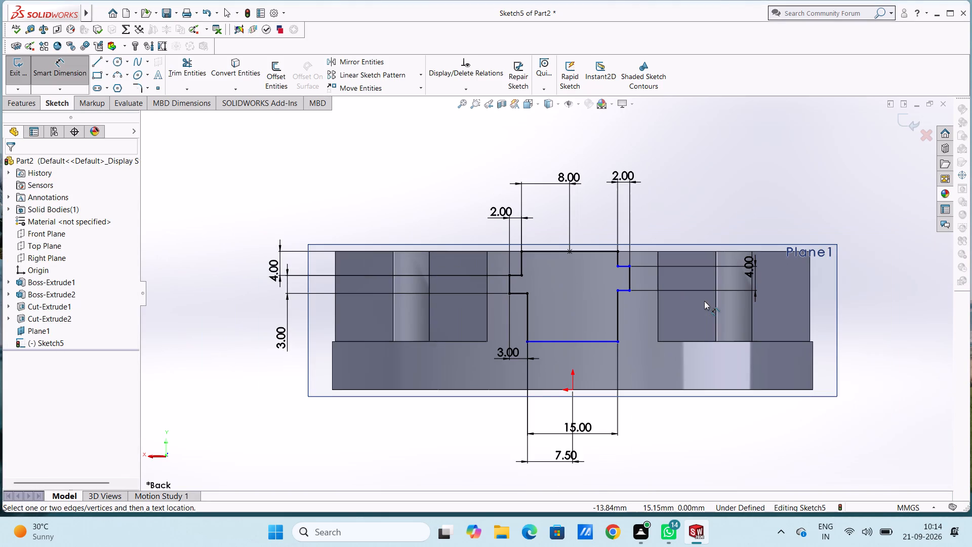
{"action": "left_click", "coordinate": [755, 282]}
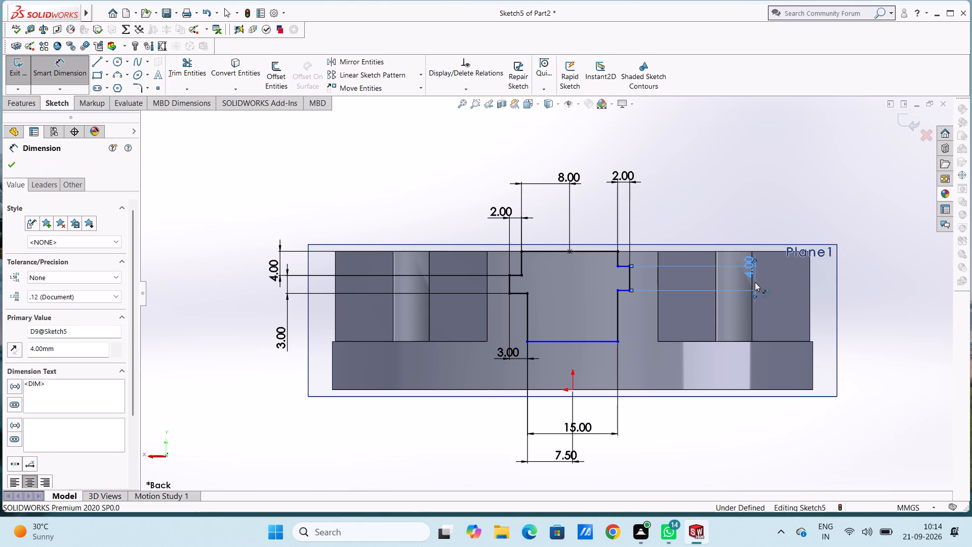
{"action": "double_click", "coordinate": [755, 282]}
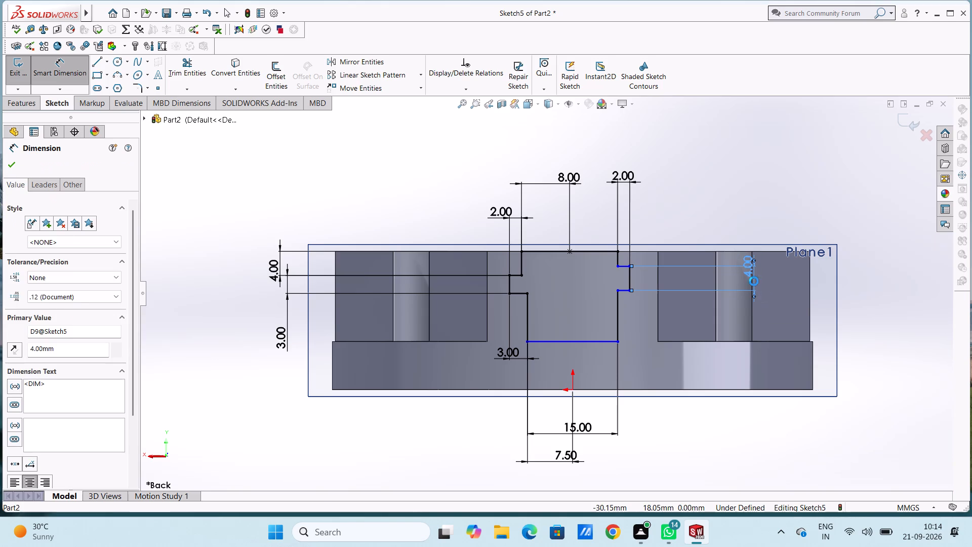
{"action": "key", "text": "3"}
{"action": "key", "text": "Return"}
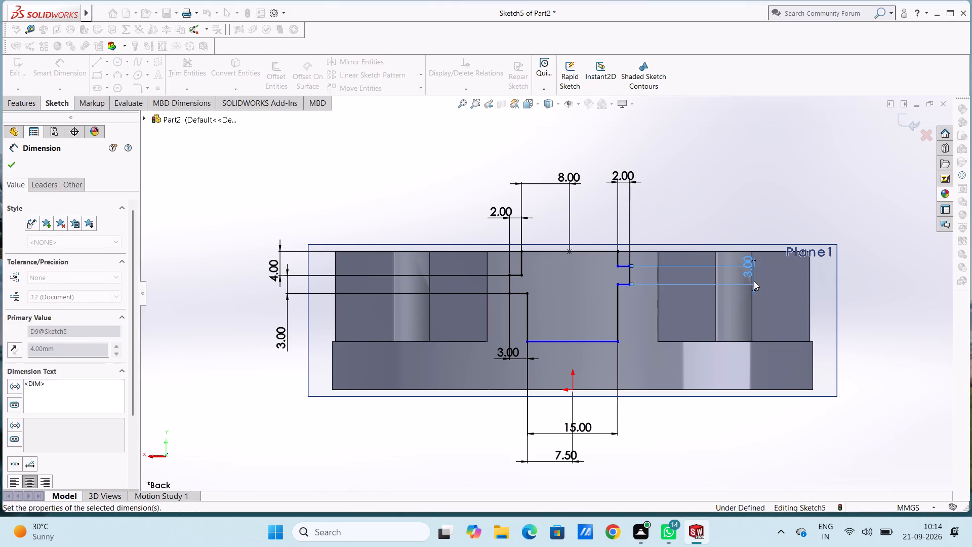
{"action": "left_click", "coordinate": [698, 207]}
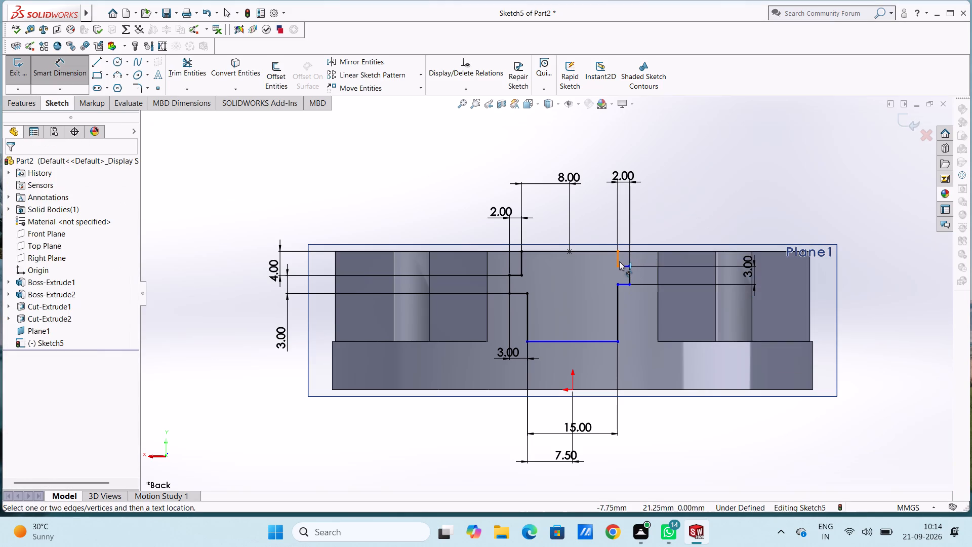
Dimension the short vertical line between the top line's right end and the right side notch as 4 mm.
{"action": "left_click", "coordinate": [619, 261]}
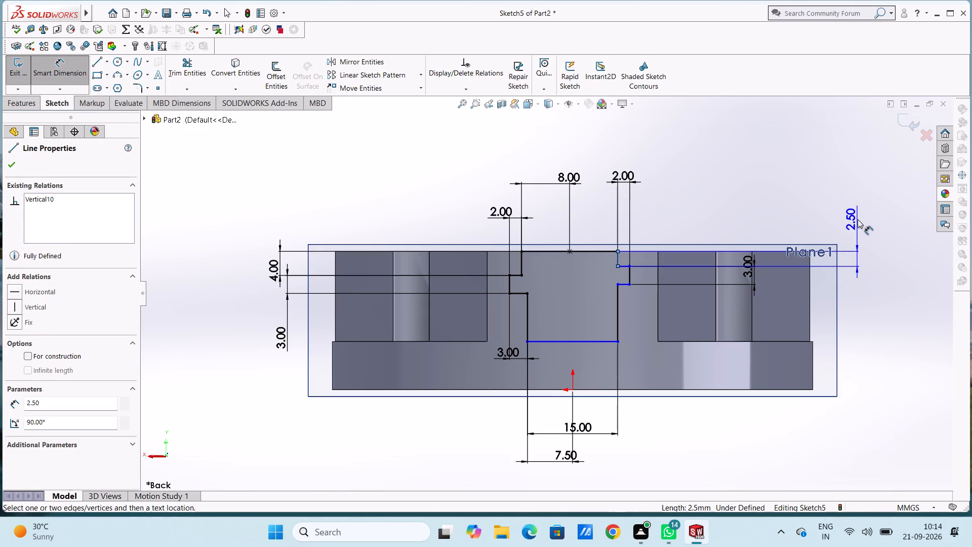
{"action": "left_click", "coordinate": [857, 219]}
{"action": "key", "text": "4"}
{"action": "key", "text": "Return"}
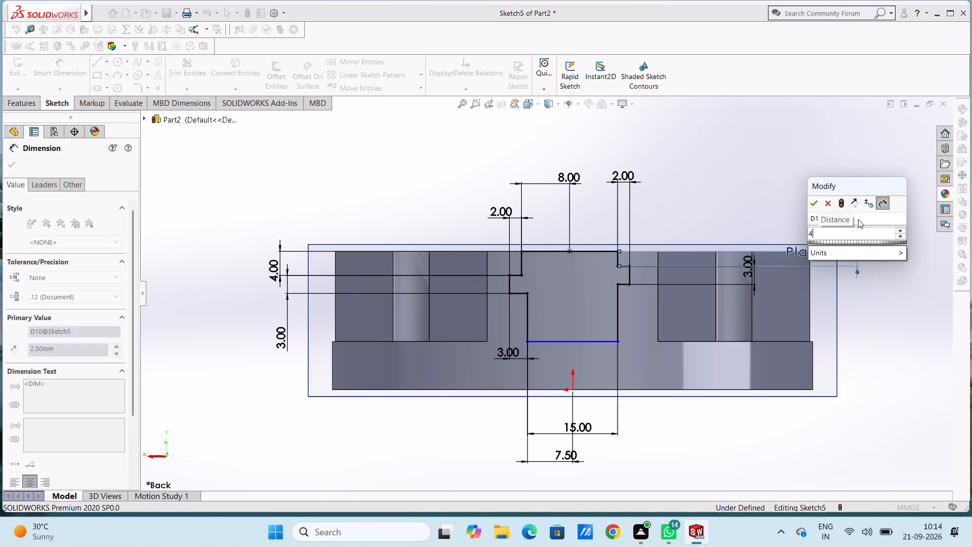
{"action": "left_click", "coordinate": [696, 205]}
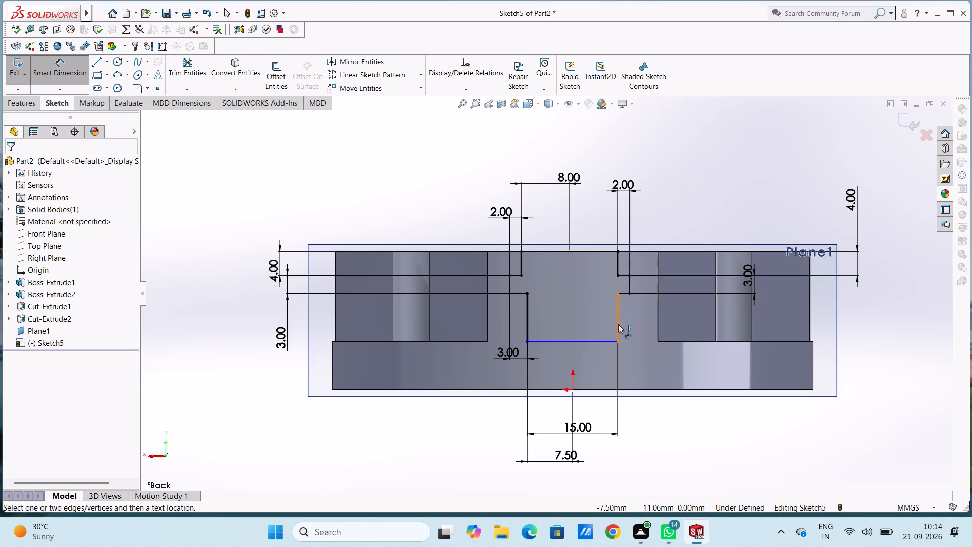
Dimension the profile's lower-right vertical line, from the side notch down to the bottom line, as 7 mm.
{"action": "left_click", "coordinate": [619, 324]}
{"action": "left_click", "coordinate": [901, 299]}
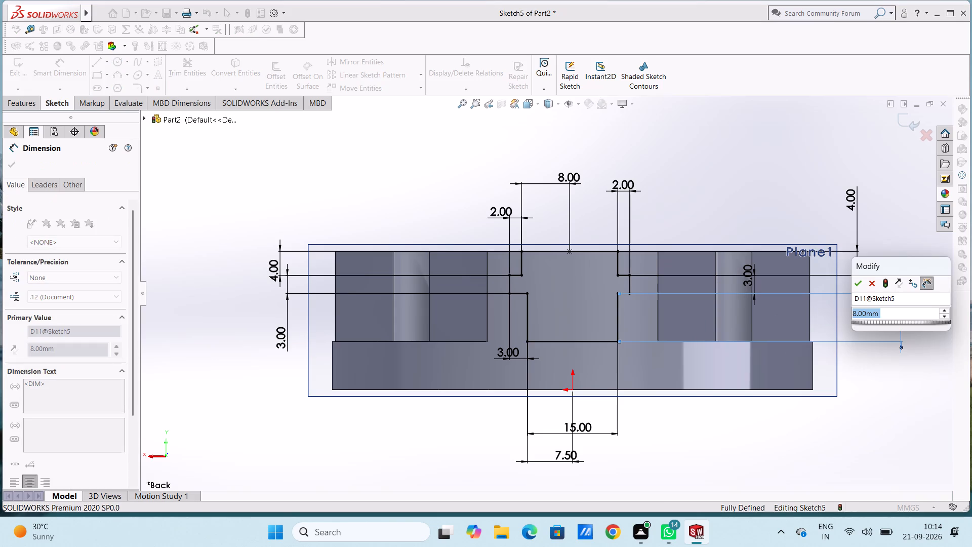
{"action": "key", "text": "7"}
{"action": "key", "text": "Return"}
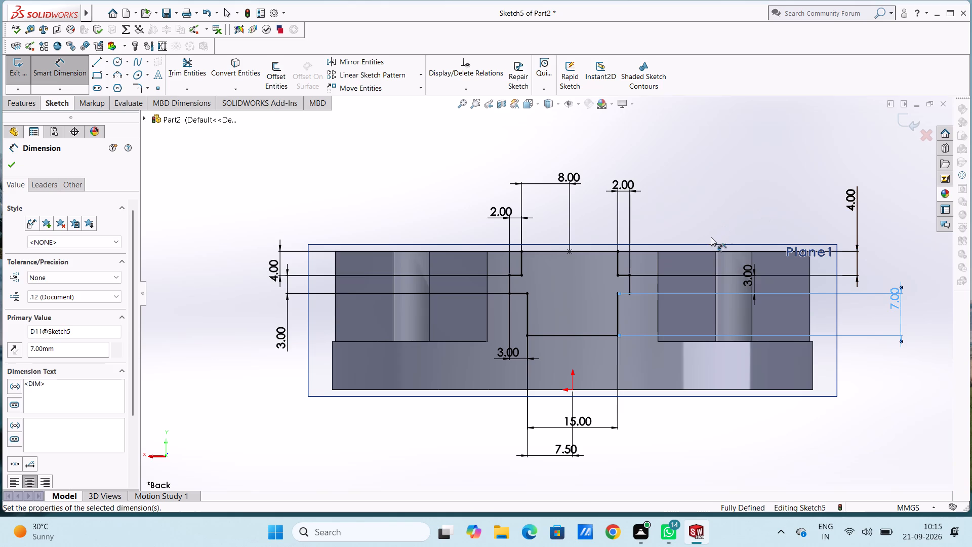
{"action": "left_click", "coordinate": [693, 194]}
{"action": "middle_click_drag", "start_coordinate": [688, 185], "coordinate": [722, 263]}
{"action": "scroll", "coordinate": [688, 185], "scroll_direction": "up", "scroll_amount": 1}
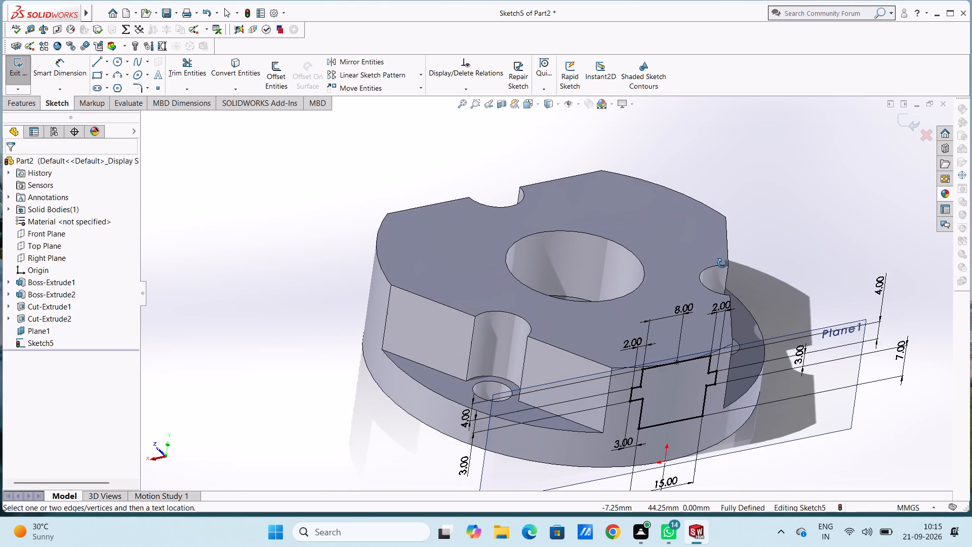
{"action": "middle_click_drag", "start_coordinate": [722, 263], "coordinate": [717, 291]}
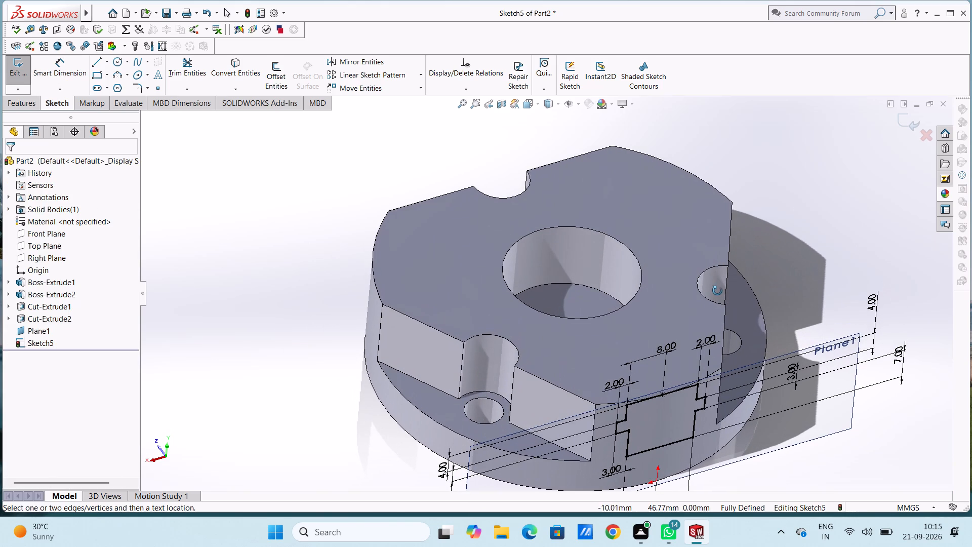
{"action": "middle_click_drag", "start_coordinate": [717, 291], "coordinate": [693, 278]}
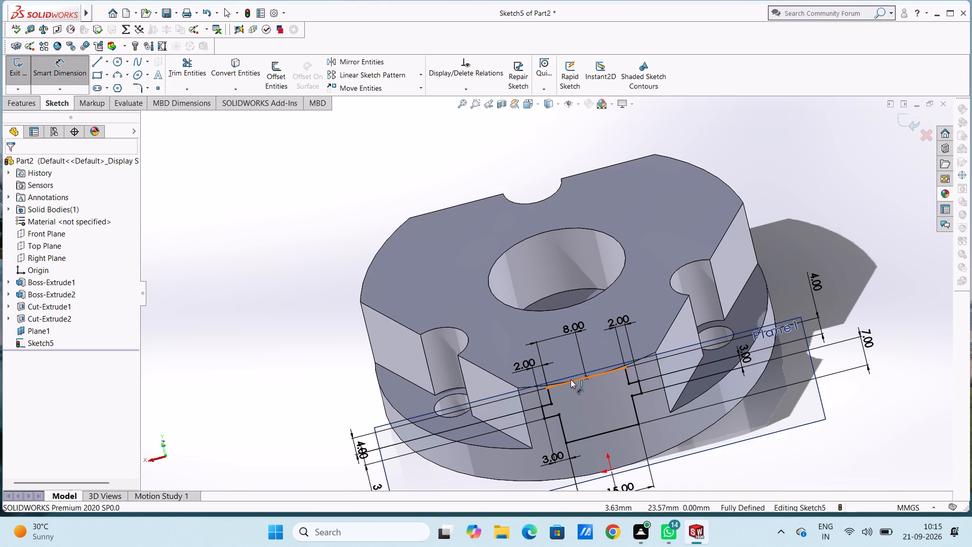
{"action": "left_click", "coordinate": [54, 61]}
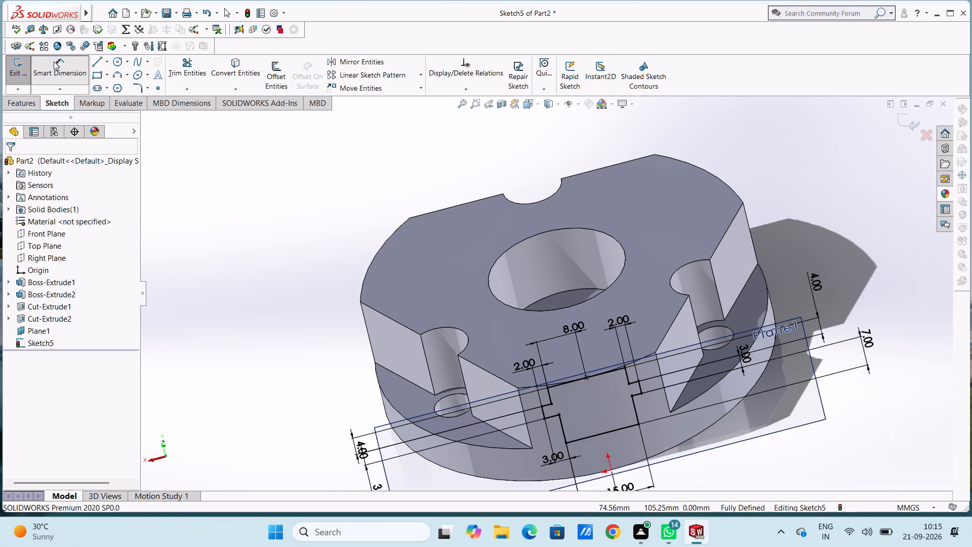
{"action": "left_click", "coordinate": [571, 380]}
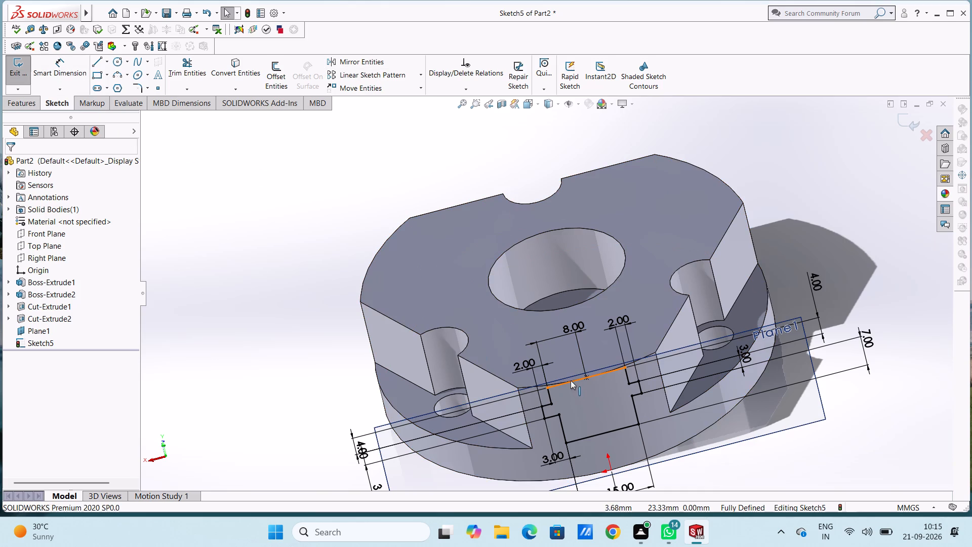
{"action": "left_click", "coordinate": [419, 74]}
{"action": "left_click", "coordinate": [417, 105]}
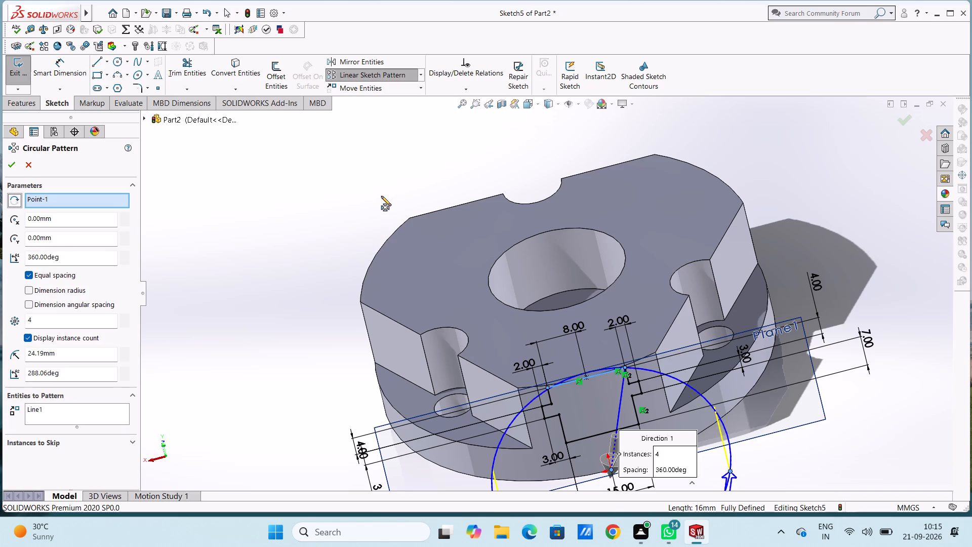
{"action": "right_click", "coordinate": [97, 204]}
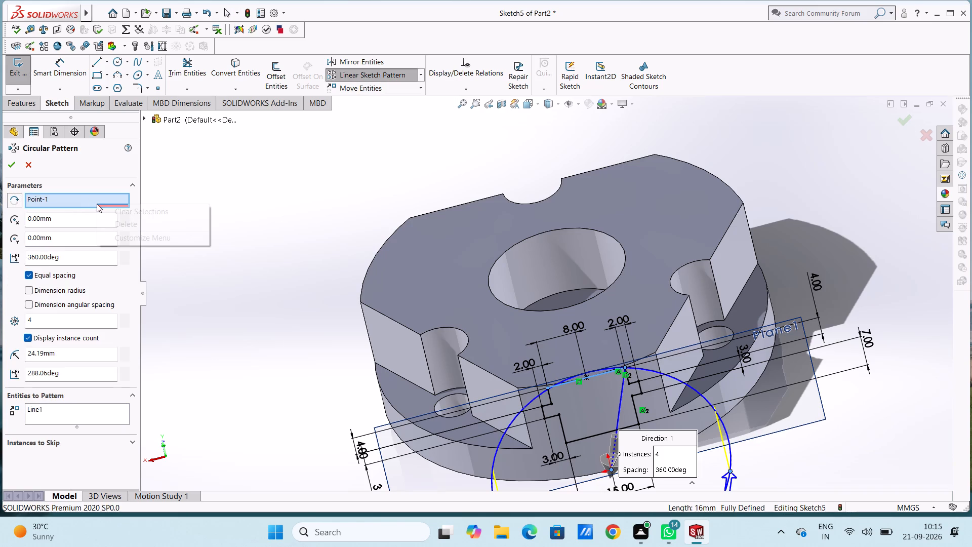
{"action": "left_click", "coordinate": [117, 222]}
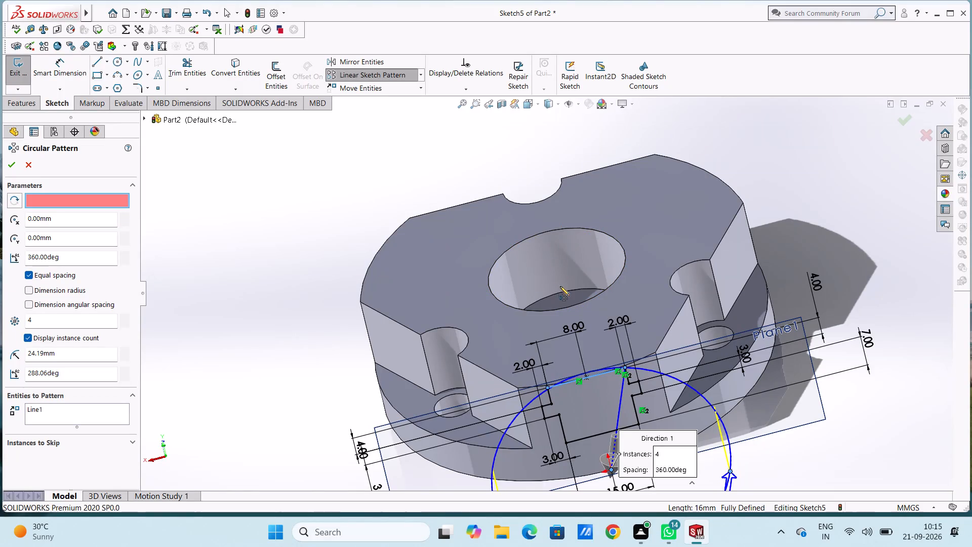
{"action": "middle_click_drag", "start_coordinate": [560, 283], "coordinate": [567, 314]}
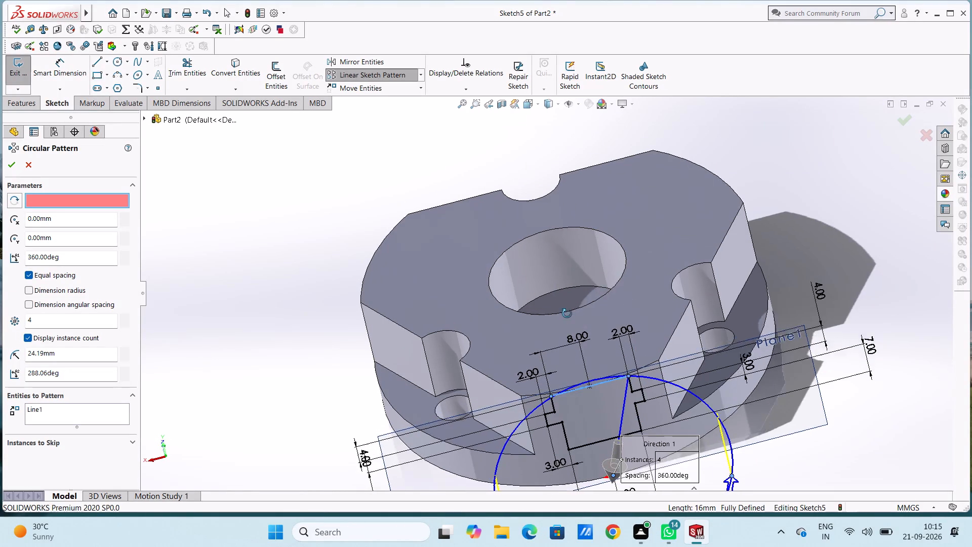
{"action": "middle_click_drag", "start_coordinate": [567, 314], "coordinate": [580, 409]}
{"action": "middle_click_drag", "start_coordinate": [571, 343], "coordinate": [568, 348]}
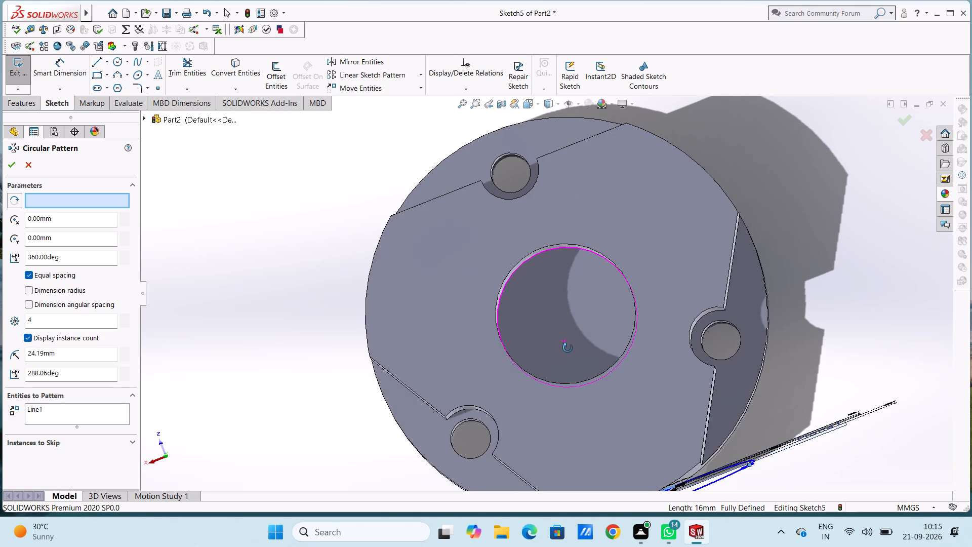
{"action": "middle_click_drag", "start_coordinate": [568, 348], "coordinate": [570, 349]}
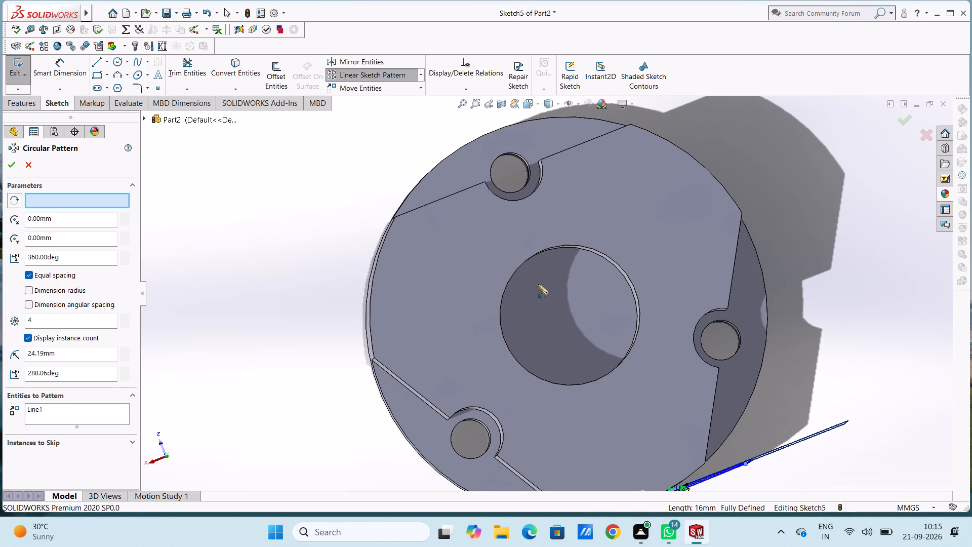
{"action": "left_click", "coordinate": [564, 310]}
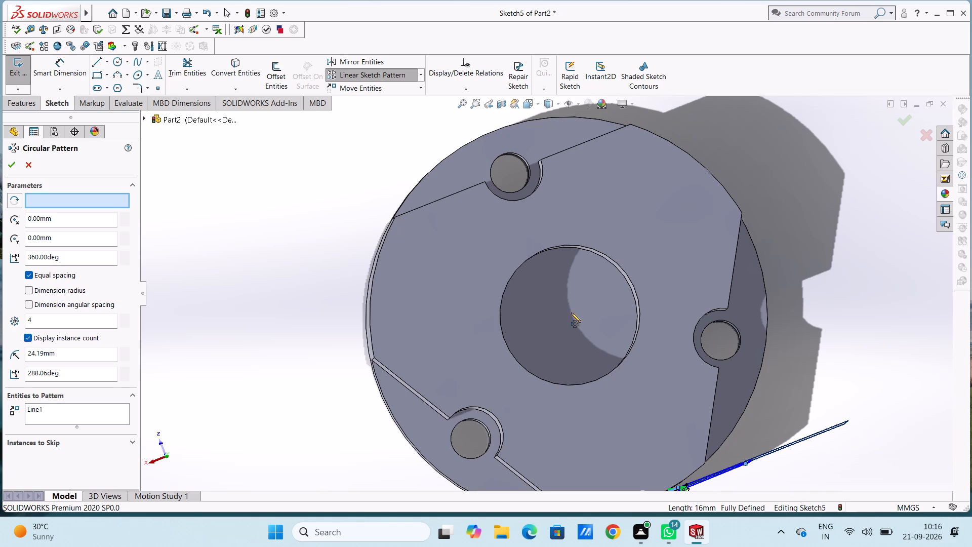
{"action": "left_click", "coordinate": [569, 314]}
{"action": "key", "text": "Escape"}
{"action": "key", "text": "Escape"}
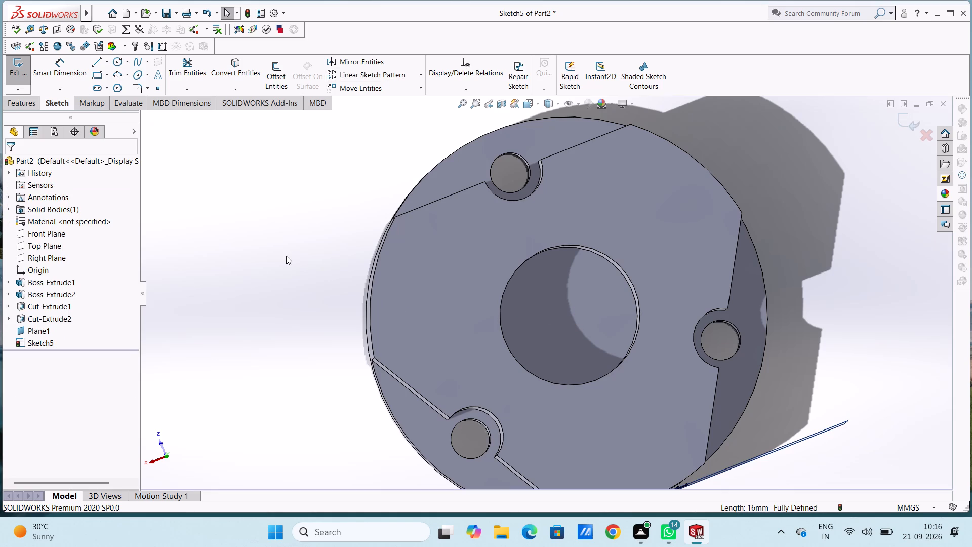
Extrude-cut the stepped slot profile blind to 40 mm, reversed from the offset plane into the body toward the central hole.
{"action": "middle_click_drag", "start_coordinate": [283, 283], "coordinate": [266, 233]}
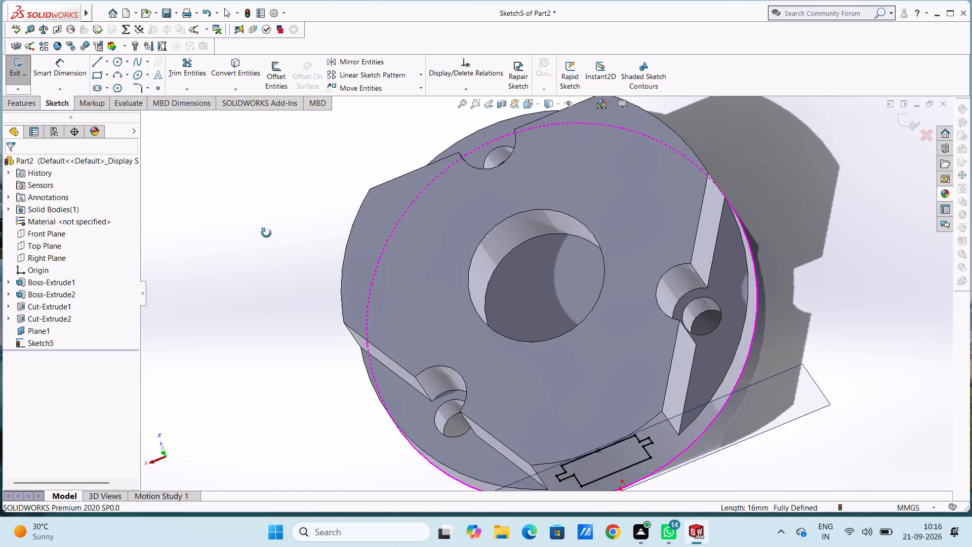
{"action": "middle_click_drag", "start_coordinate": [266, 233], "coordinate": [278, 213]}
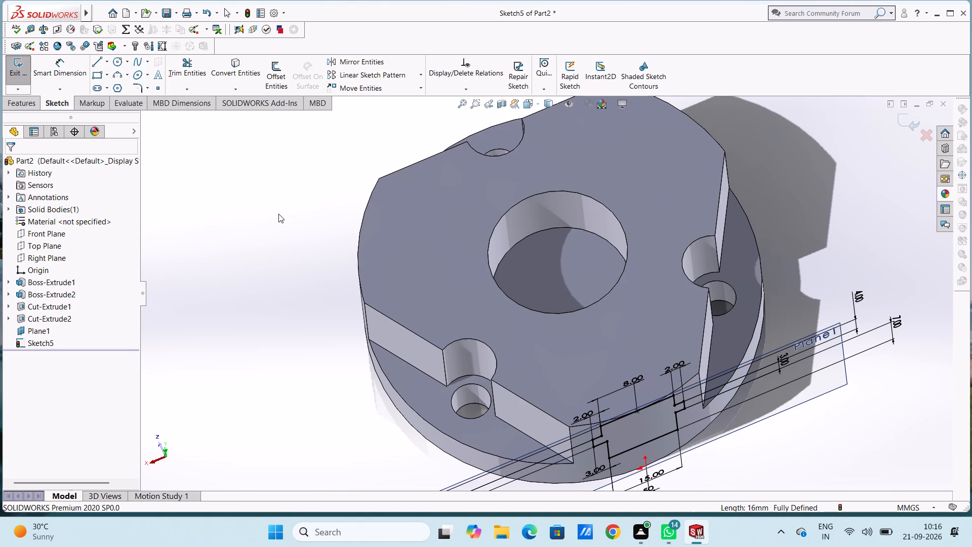
{"action": "left_click", "coordinate": [9, 101]}
{"action": "left_click", "coordinate": [178, 59]}
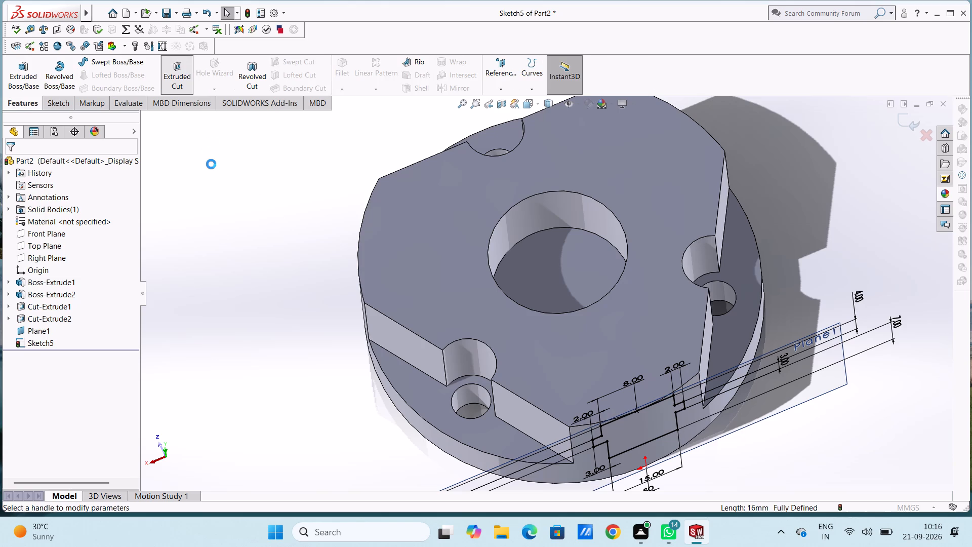
{"action": "middle_click_drag", "start_coordinate": [212, 162], "coordinate": [229, 241]}
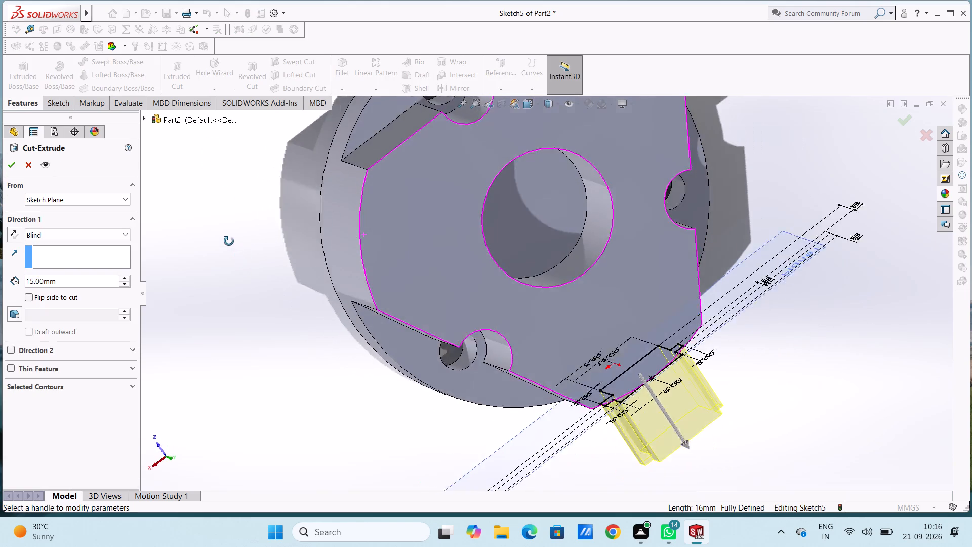
{"action": "middle_click_drag", "start_coordinate": [229, 241], "coordinate": [224, 212]}
{"action": "scroll", "coordinate": [224, 211], "scroll_direction": "up", "scroll_amount": 3}
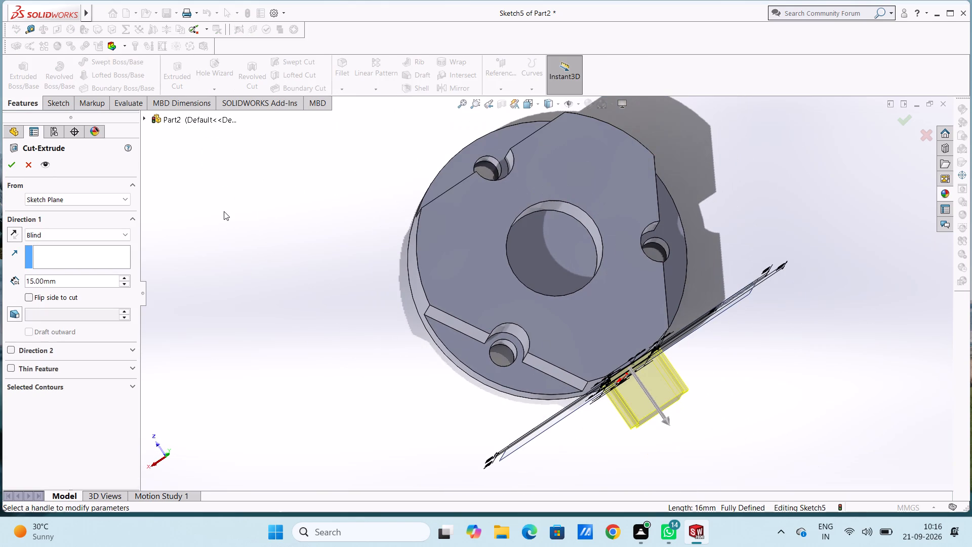
{"action": "left_click", "coordinate": [15, 233]}
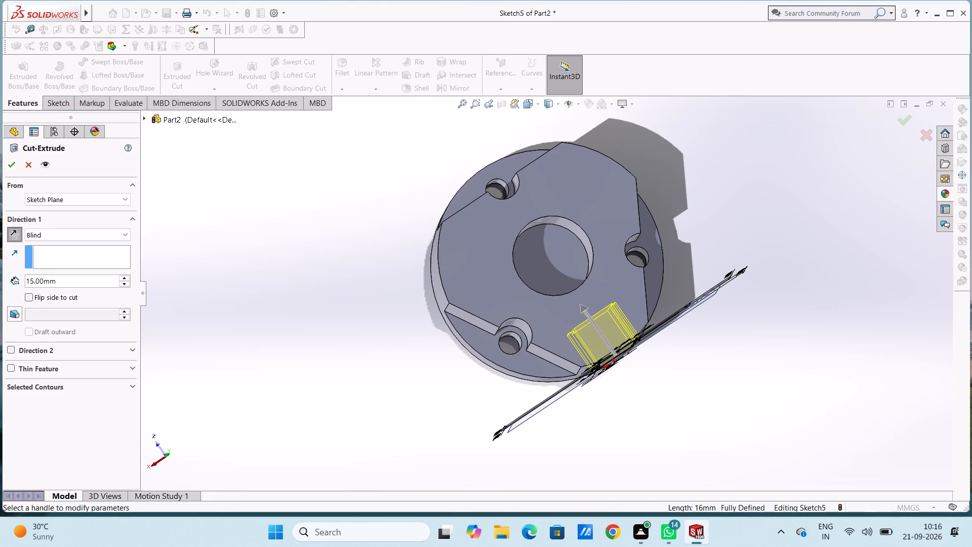
{"action": "double_click", "coordinate": [74, 284]}
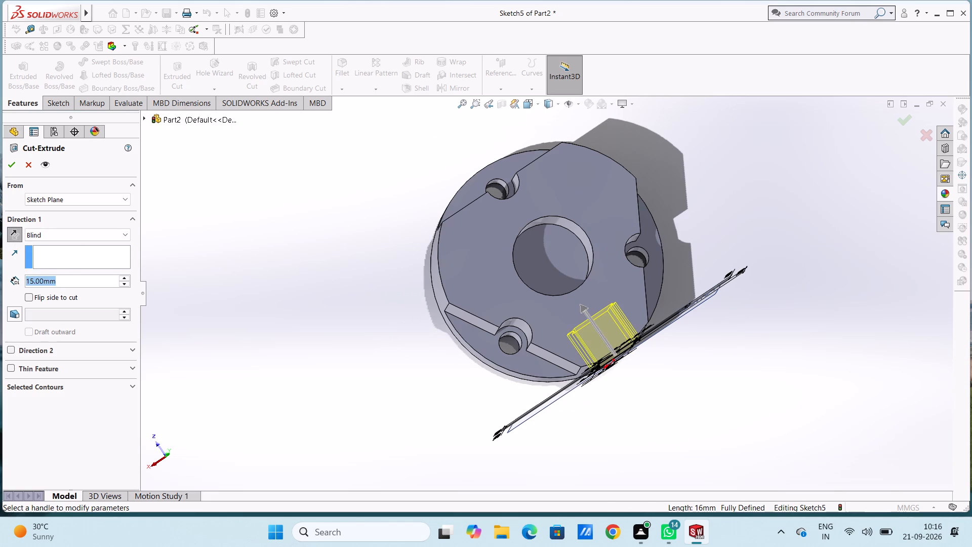
{"action": "type", "text": "40"}
{"action": "key", "text": "Return"}
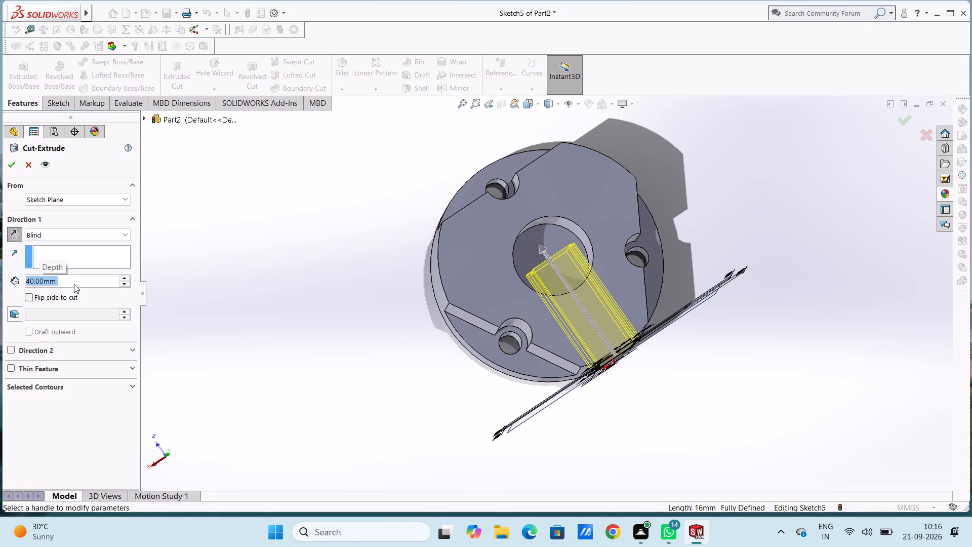
{"action": "middle_click_drag", "start_coordinate": [275, 206], "coordinate": [267, 225]}
{"action": "middle_click_drag", "start_coordinate": [267, 225], "coordinate": [266, 245]}
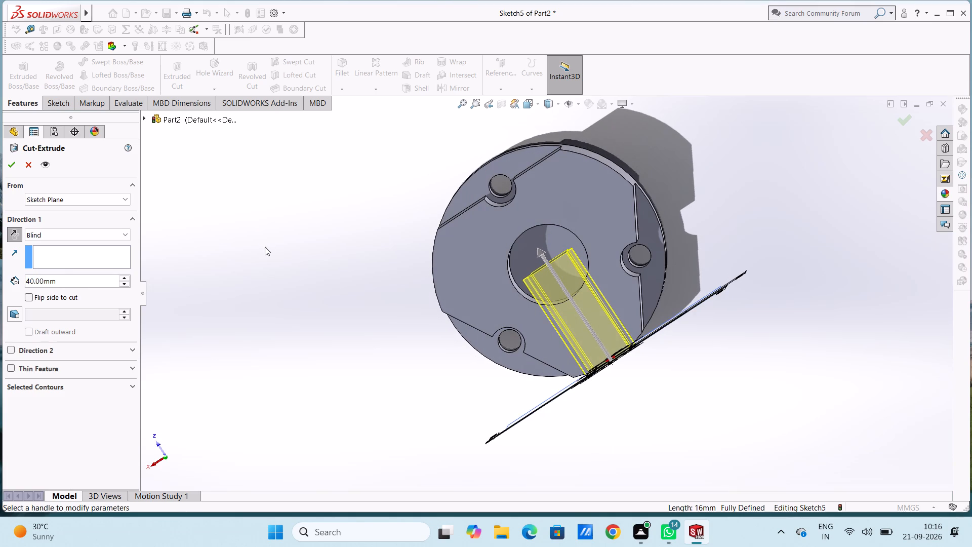
{"action": "left_click", "coordinate": [10, 164]}
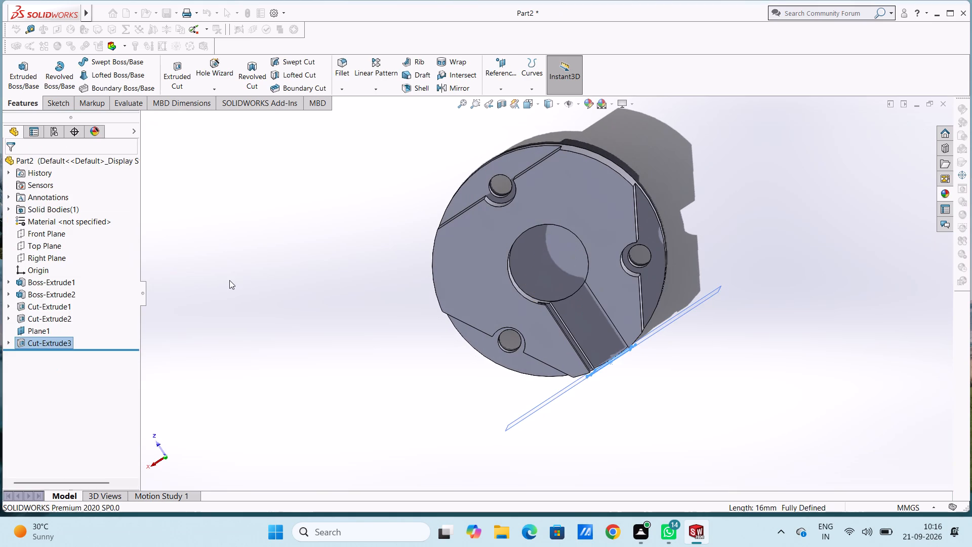
Examine the new stepped slot and its side notches from several angles.
{"action": "left_click", "coordinate": [229, 280]}
{"action": "middle_click_drag", "start_coordinate": [230, 279], "coordinate": [206, 191]}
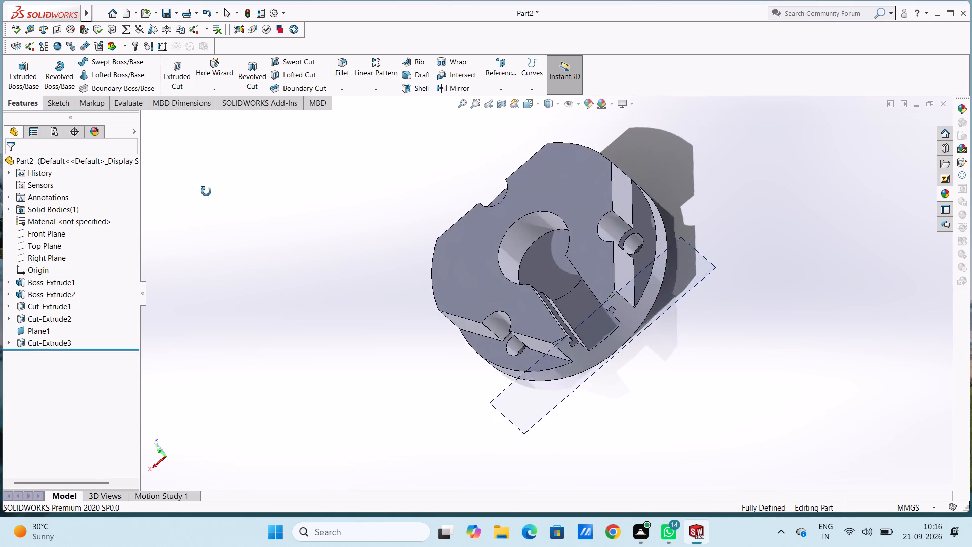
{"action": "middle_click_drag", "start_coordinate": [206, 191], "coordinate": [279, 162]}
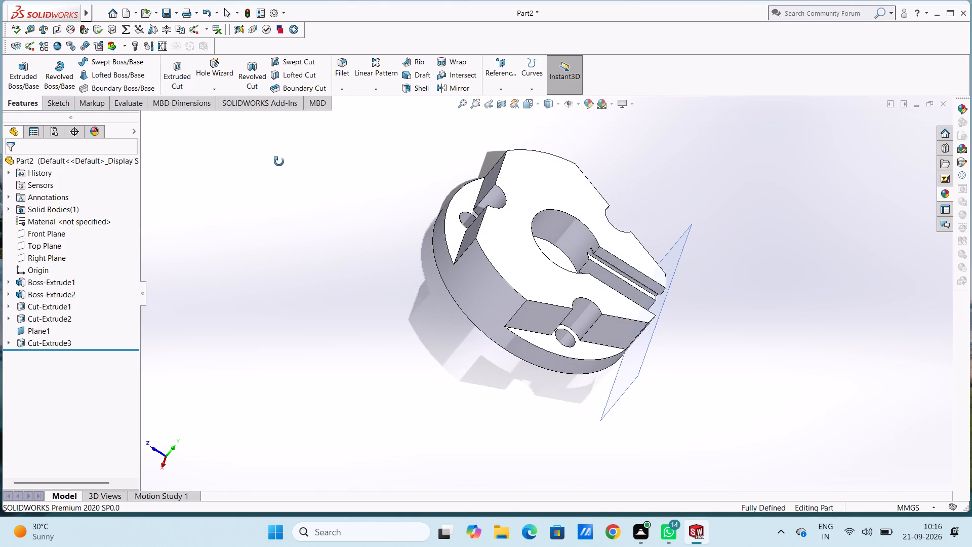
{"action": "middle_click_drag", "start_coordinate": [279, 162], "coordinate": [276, 162]}
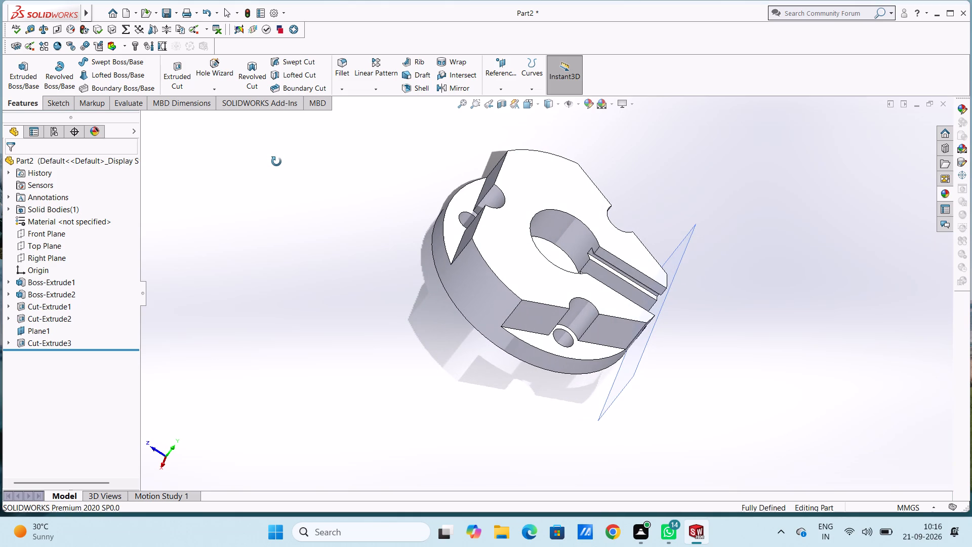
{"action": "middle_click_drag", "start_coordinate": [276, 162], "coordinate": [234, 243]}
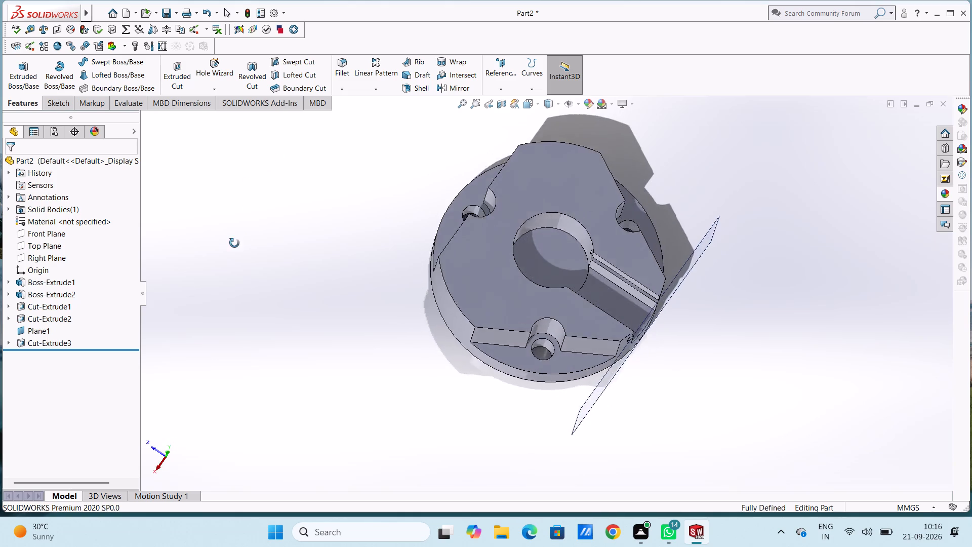
{"action": "middle_click_drag", "start_coordinate": [234, 243], "coordinate": [155, 148]}
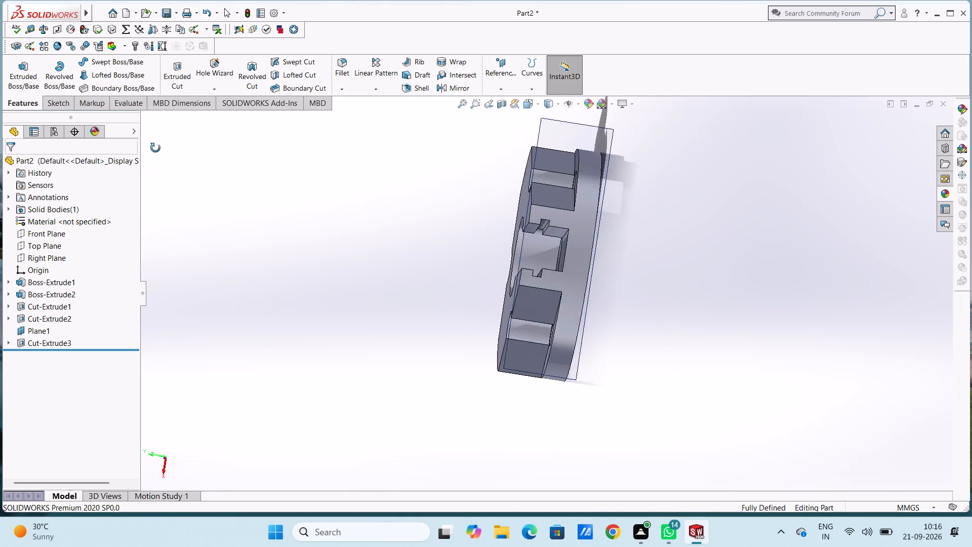
{"action": "middle_click_drag", "start_coordinate": [155, 148], "coordinate": [223, 155]}
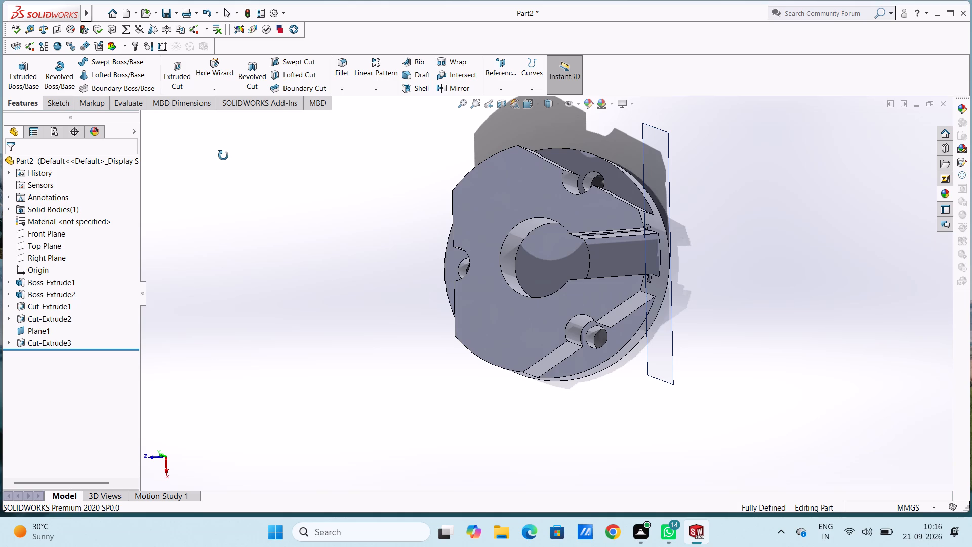
{"action": "middle_click_drag", "start_coordinate": [223, 155], "coordinate": [156, 160]}
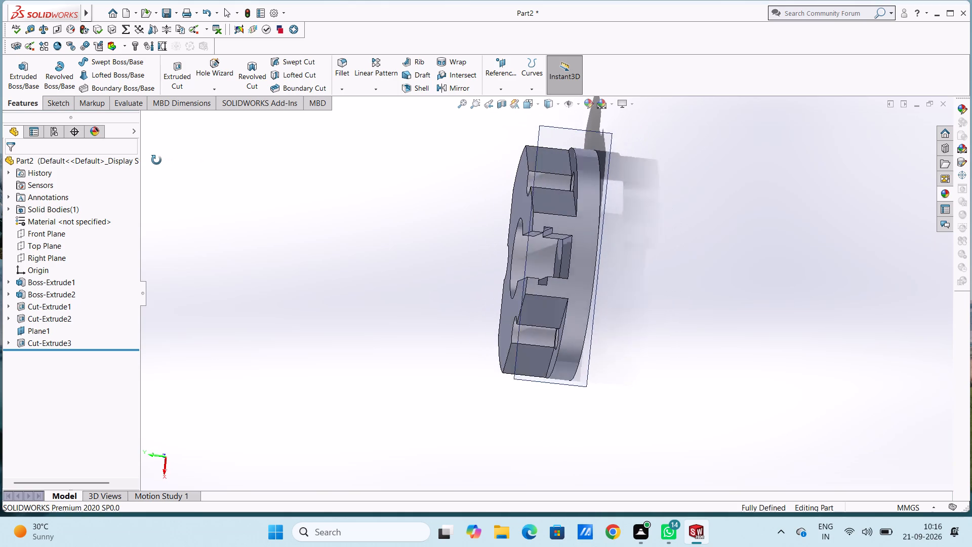
{"action": "middle_click_drag", "start_coordinate": [156, 160], "coordinate": [148, 173]}
Hide the offset reference plane Plane1.
{"action": "left_click", "coordinate": [50, 329]}
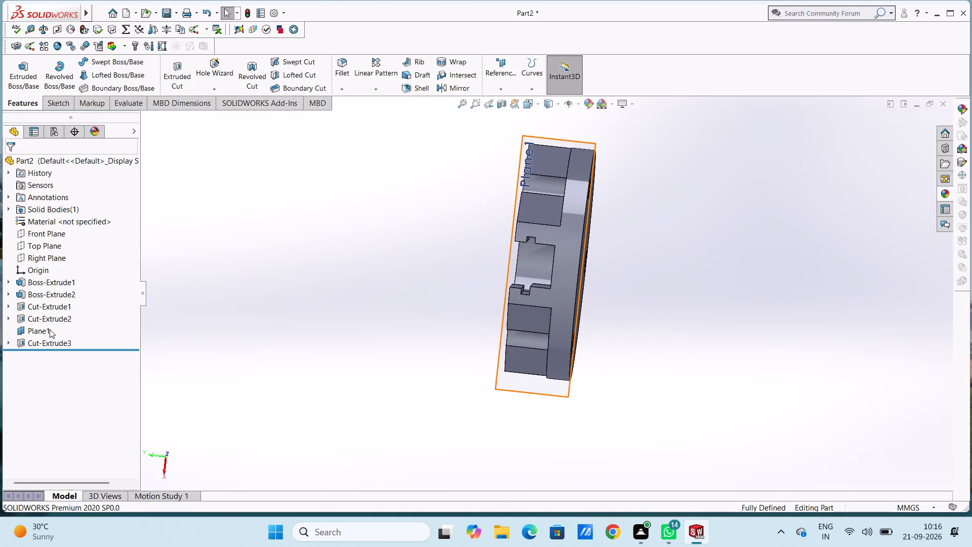
{"action": "left_click", "coordinate": [73, 313]}
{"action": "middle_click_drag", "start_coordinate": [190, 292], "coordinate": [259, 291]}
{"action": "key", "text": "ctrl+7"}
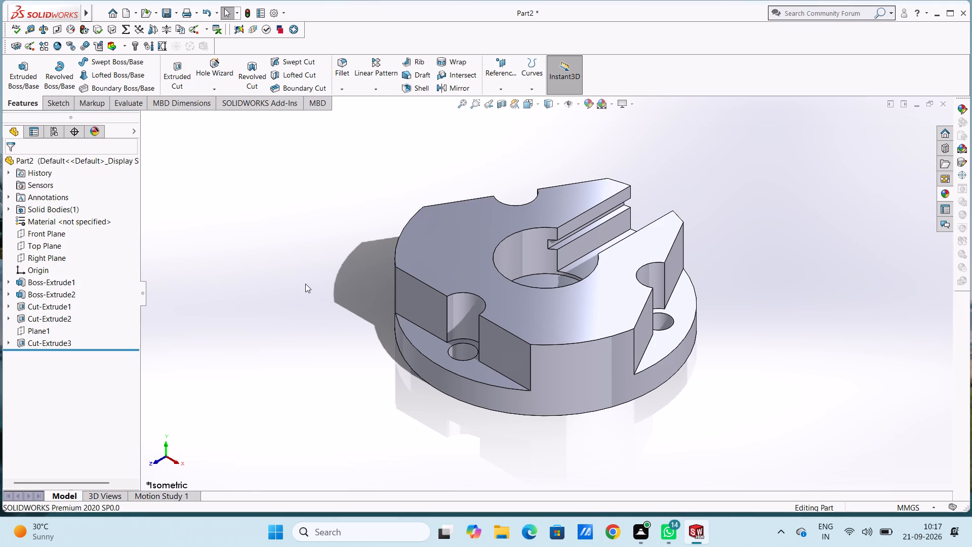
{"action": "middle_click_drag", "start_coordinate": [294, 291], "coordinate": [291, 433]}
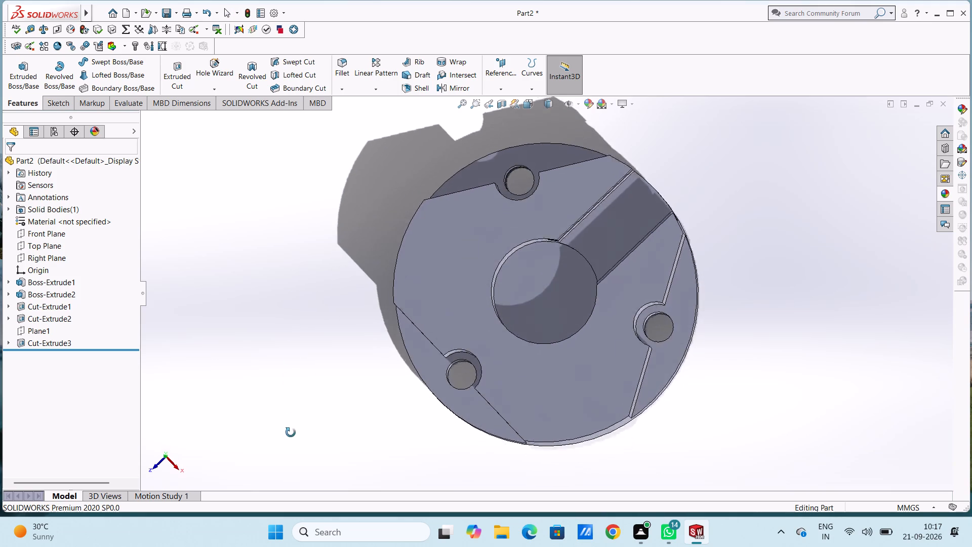
Examine the stepped slot and its side notches from the top and from tilted angles.
{"action": "middle_click_drag", "start_coordinate": [291, 433], "coordinate": [297, 421]}
{"action": "key", "text": "ctrl+5"}
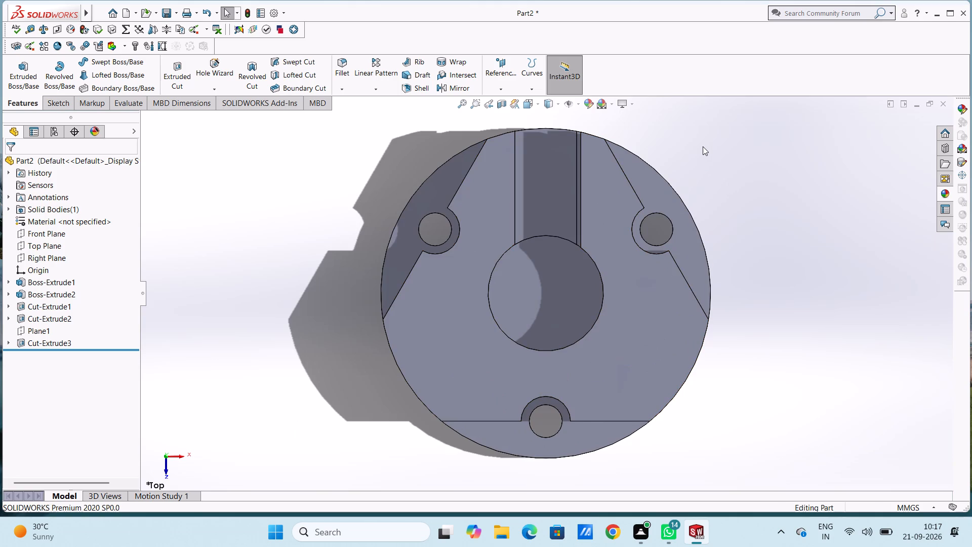
{"action": "middle_click_drag", "start_coordinate": [703, 146], "coordinate": [707, 190]}
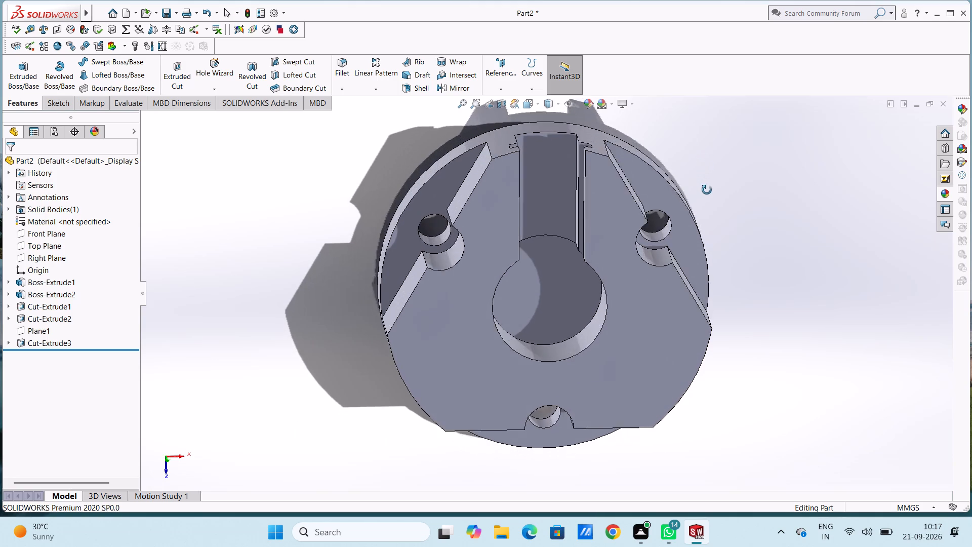
{"action": "middle_click_drag", "start_coordinate": [707, 190], "coordinate": [699, 192]}
{"action": "middle_click_drag", "start_coordinate": [792, 296], "coordinate": [786, 297]}
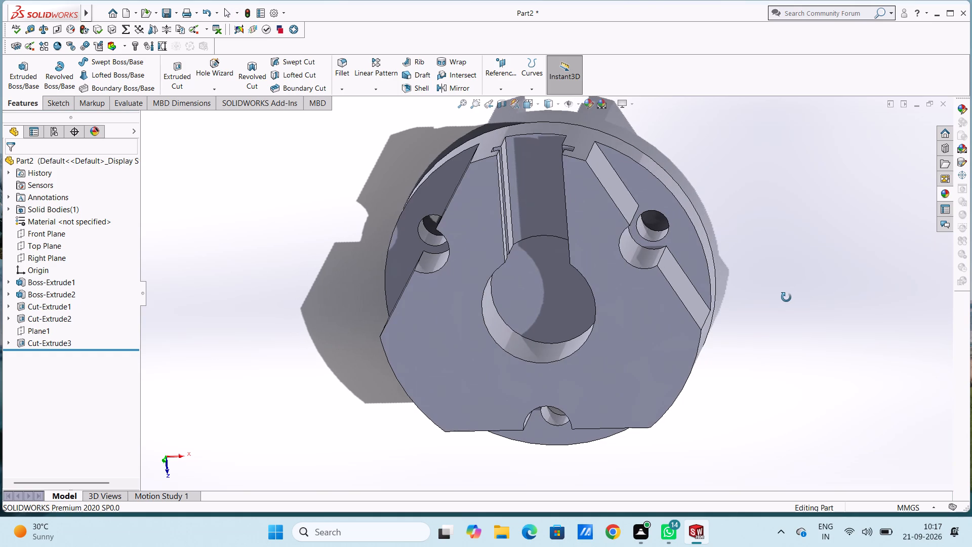
{"action": "middle_click_drag", "start_coordinate": [786, 297], "coordinate": [806, 361]}
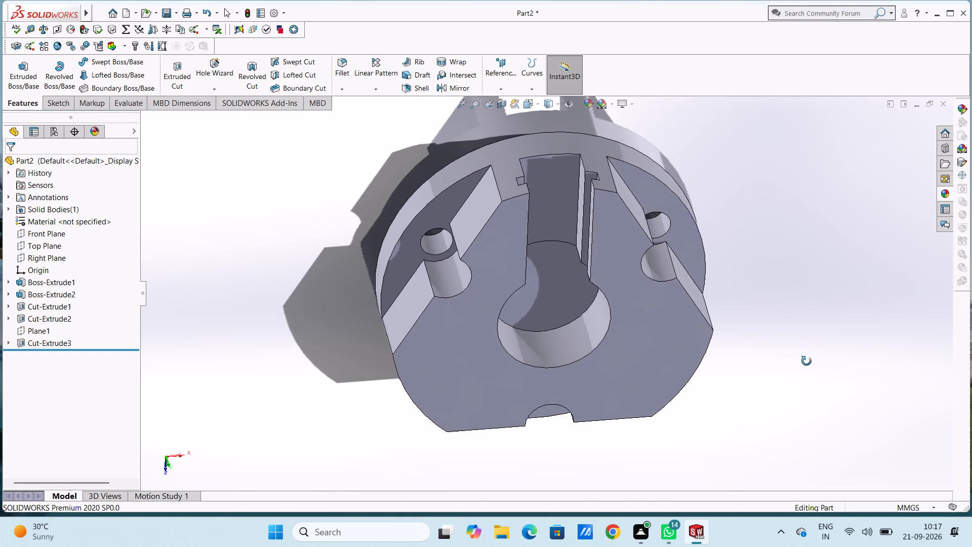
{"action": "middle_click_drag", "start_coordinate": [806, 361], "coordinate": [800, 427]}
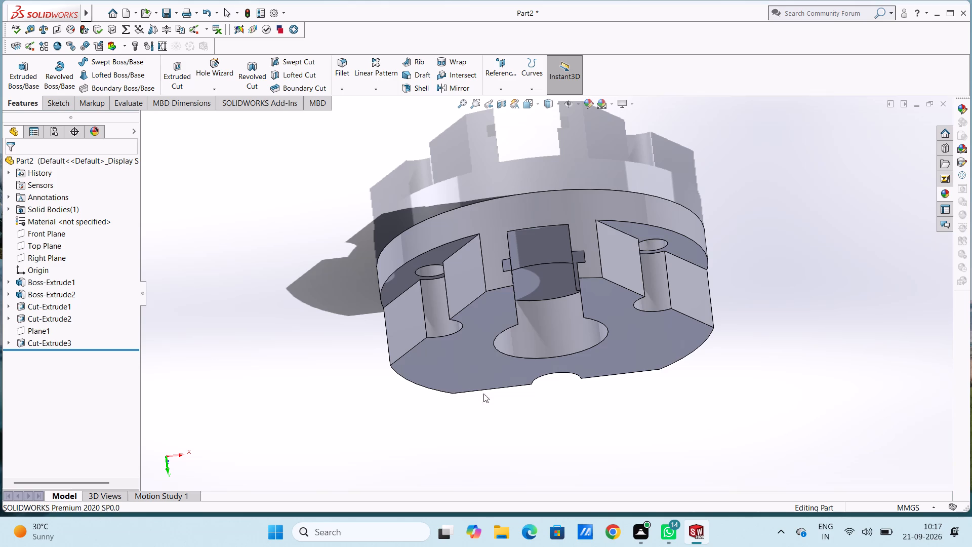
{"action": "key", "text": "ctrl+5"}
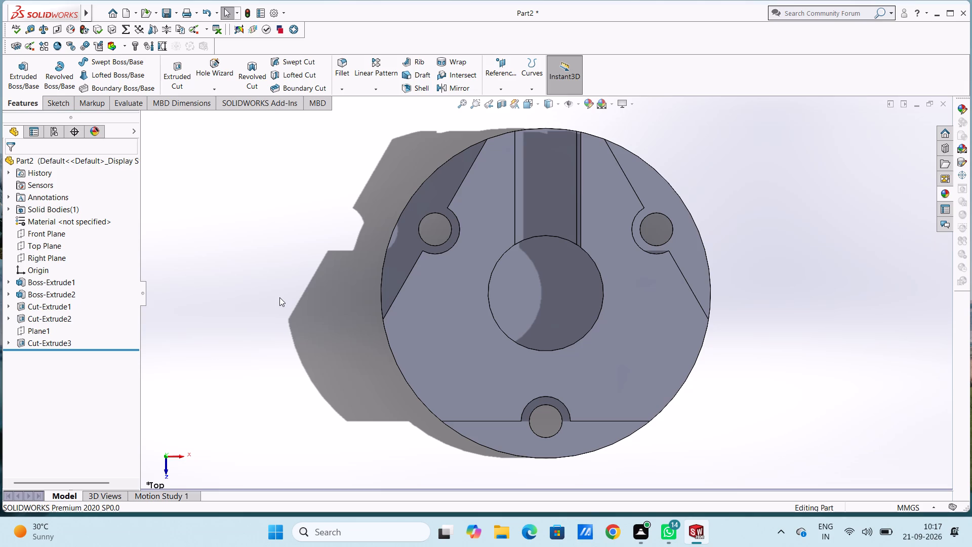
Undo the stepped slot's extruded cut to get back into its profile sketch.
{"action": "key", "text": "ctrl+z"}
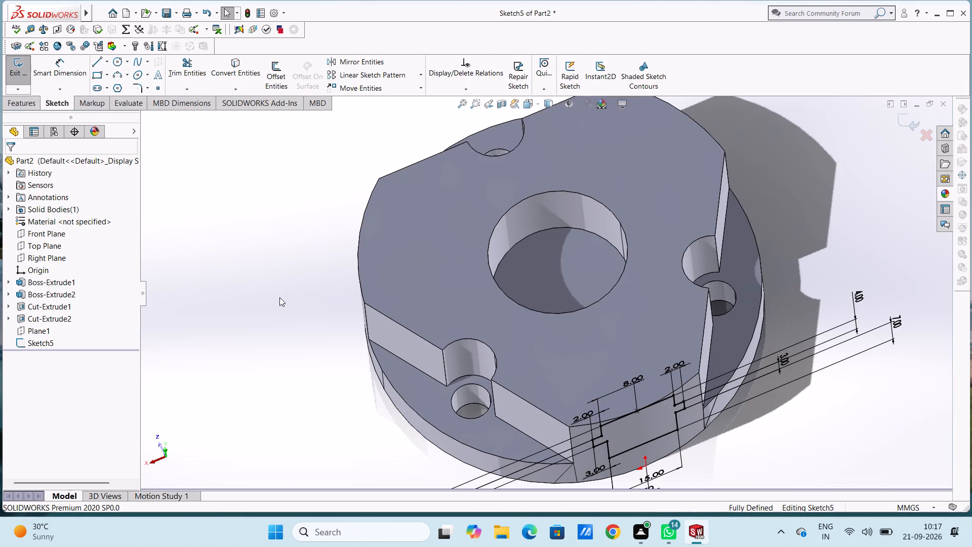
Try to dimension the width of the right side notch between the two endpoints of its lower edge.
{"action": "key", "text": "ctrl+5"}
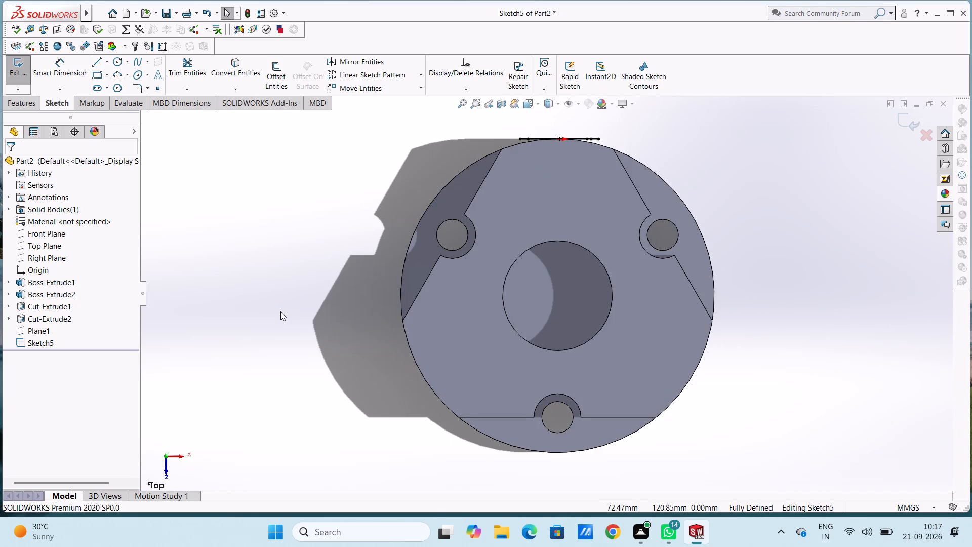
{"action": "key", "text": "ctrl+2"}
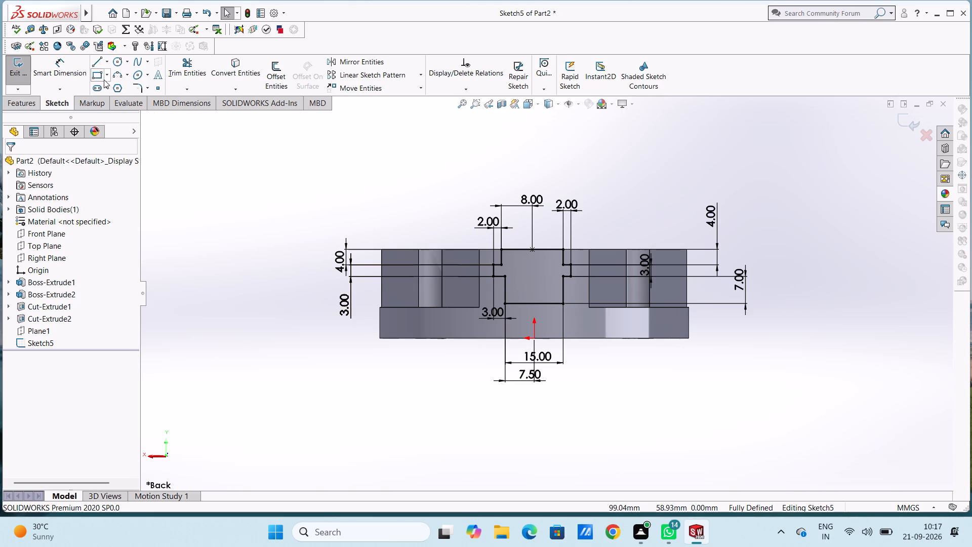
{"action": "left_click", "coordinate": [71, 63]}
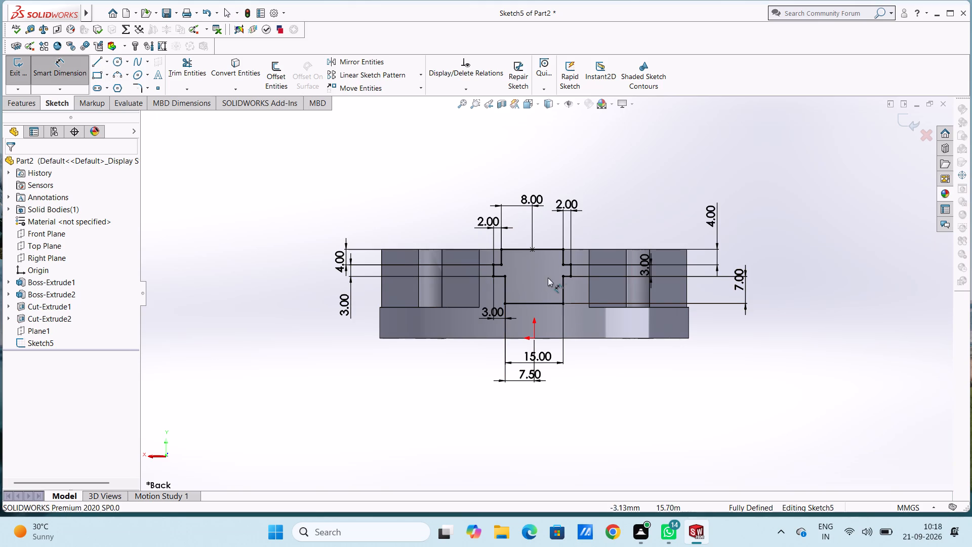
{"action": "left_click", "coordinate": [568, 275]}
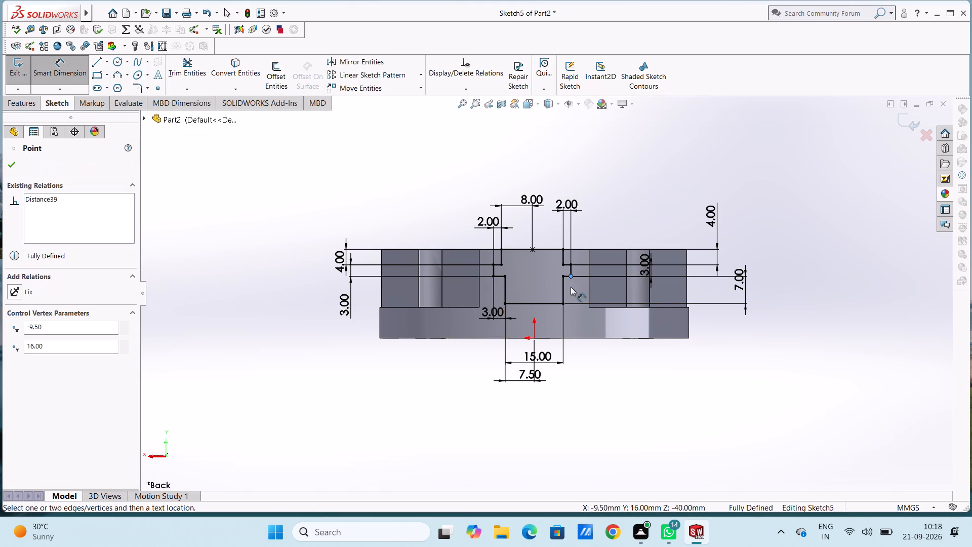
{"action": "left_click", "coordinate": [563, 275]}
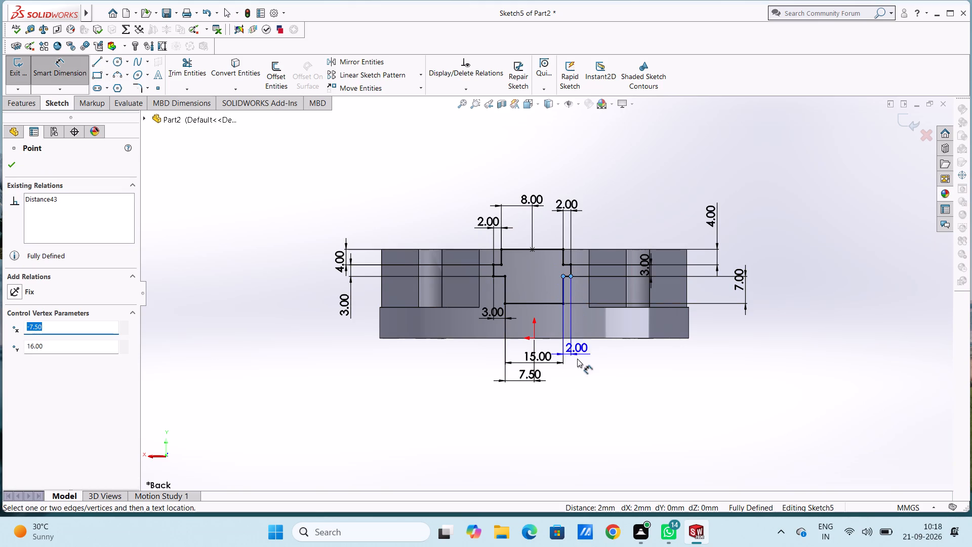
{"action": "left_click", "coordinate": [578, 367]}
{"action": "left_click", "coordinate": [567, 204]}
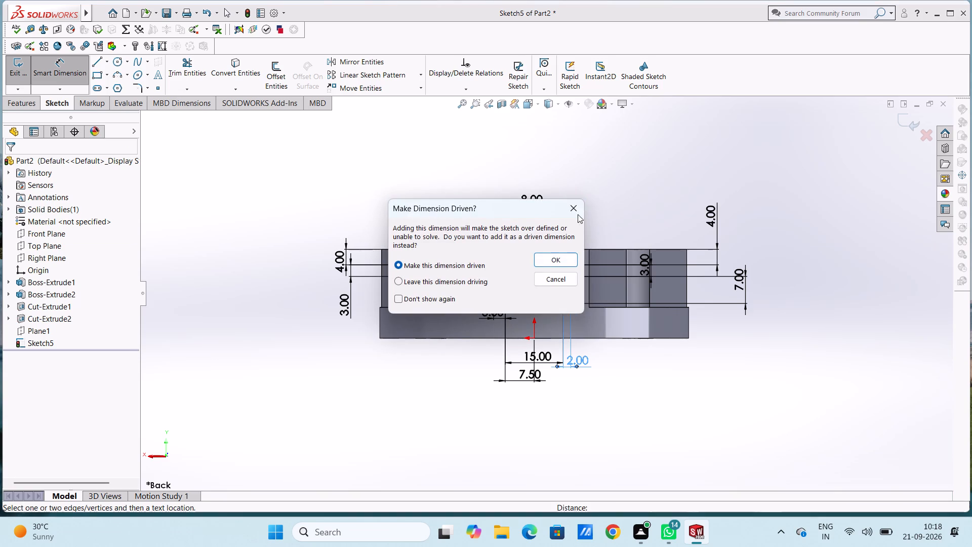
Delete the 7 mm vertical dimension between the right notch and the profile's bottom line.
{"action": "scroll", "coordinate": [589, 285], "scroll_direction": "down", "scroll_amount": 4}
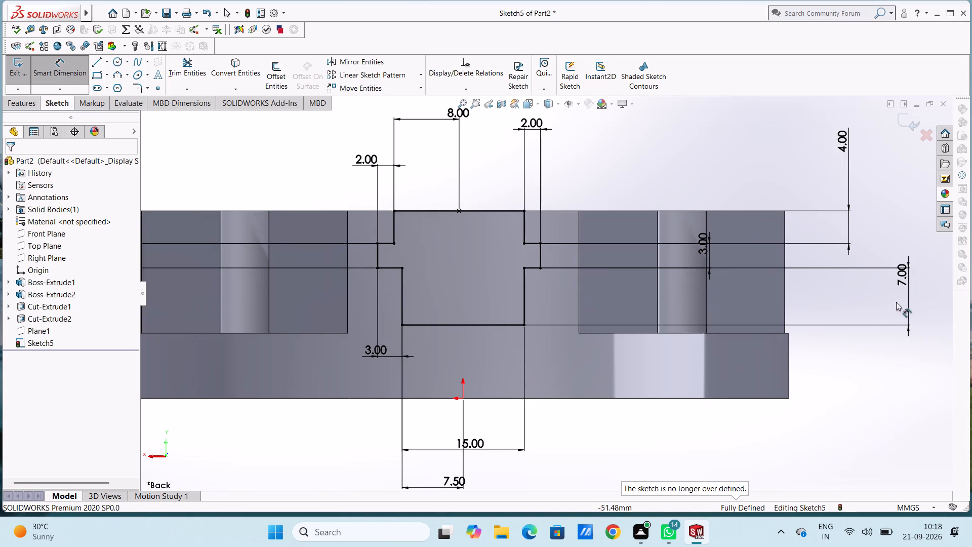
{"action": "left_click", "coordinate": [910, 302]}
{"action": "key", "text": "Delete"}
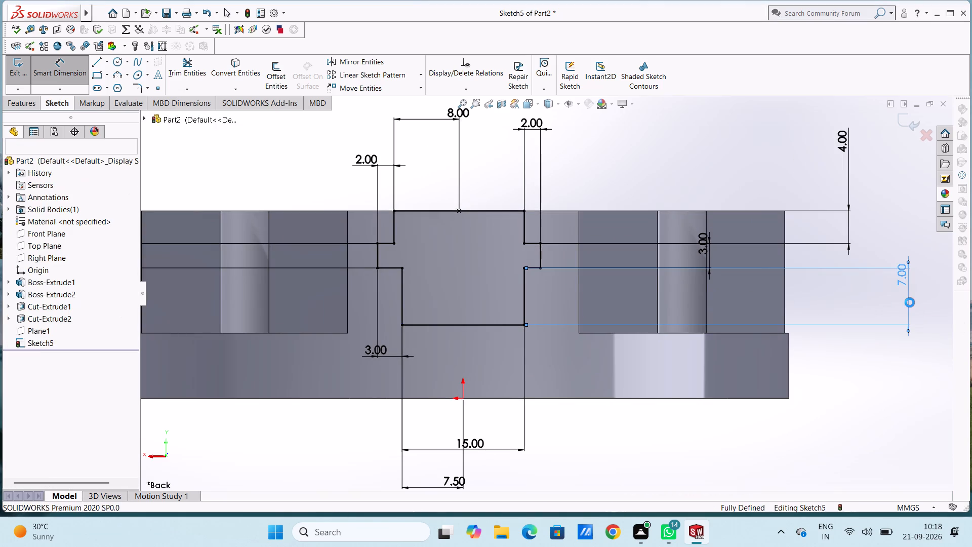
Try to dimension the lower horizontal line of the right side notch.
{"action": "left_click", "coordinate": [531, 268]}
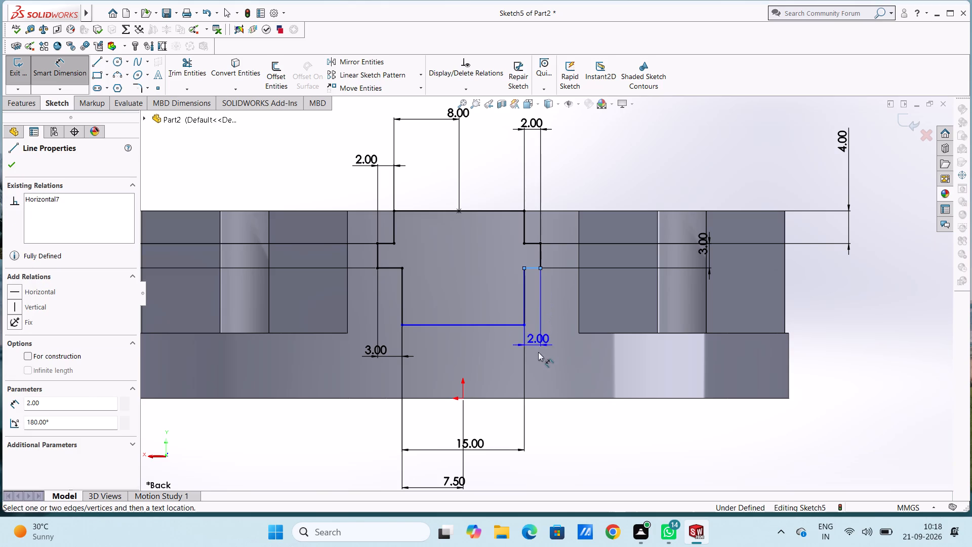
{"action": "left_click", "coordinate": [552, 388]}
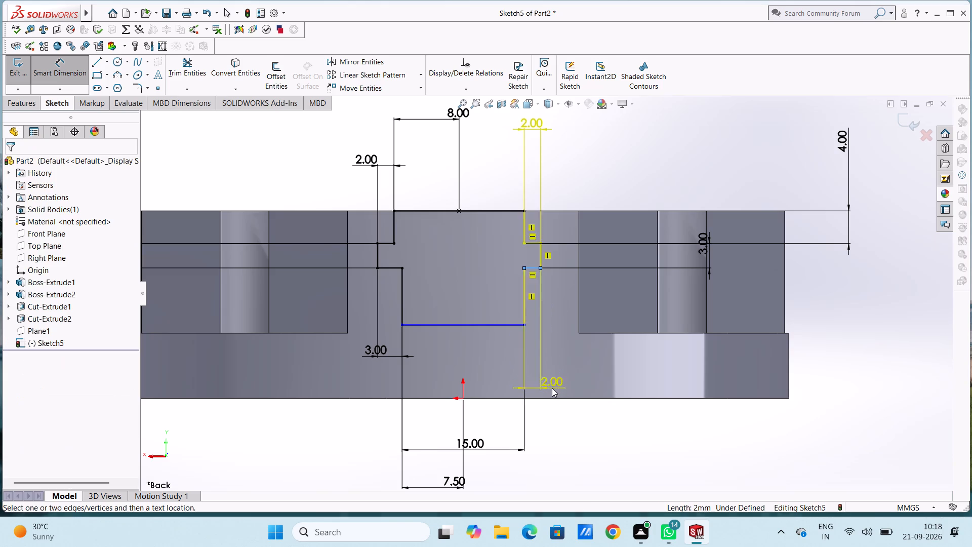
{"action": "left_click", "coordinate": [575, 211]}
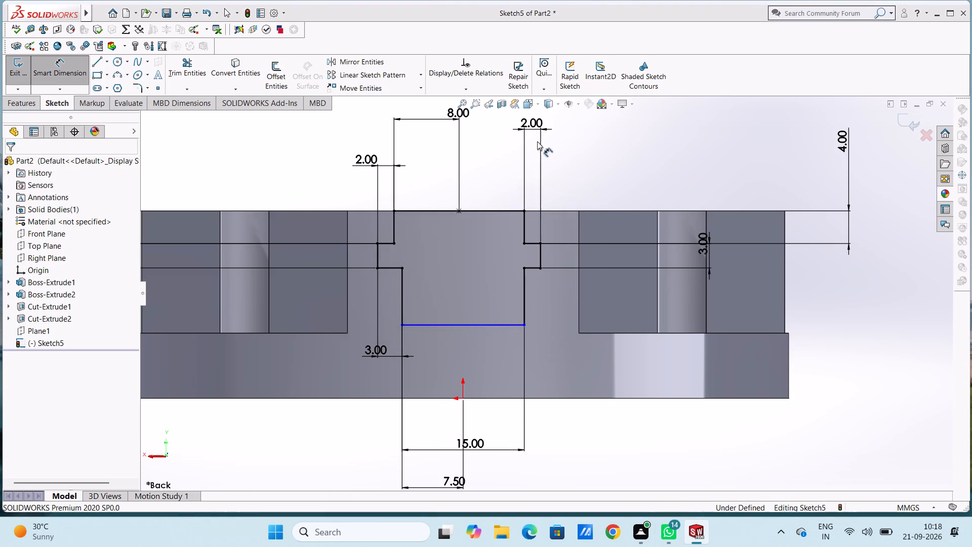
Delete the 2 mm width dimension above the right side notch.
{"action": "left_click", "coordinate": [533, 133]}
{"action": "left_click", "coordinate": [532, 121]}
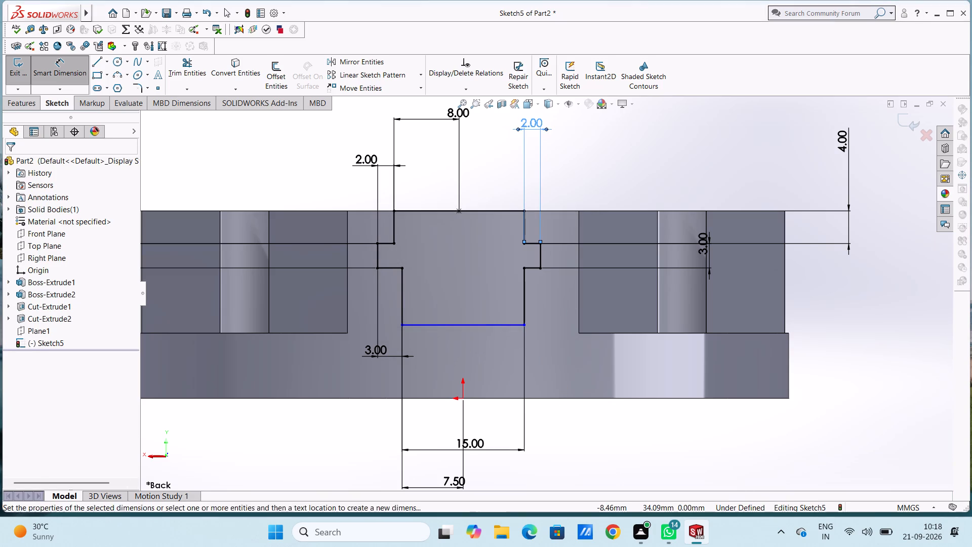
{"action": "key", "text": "Delete"}
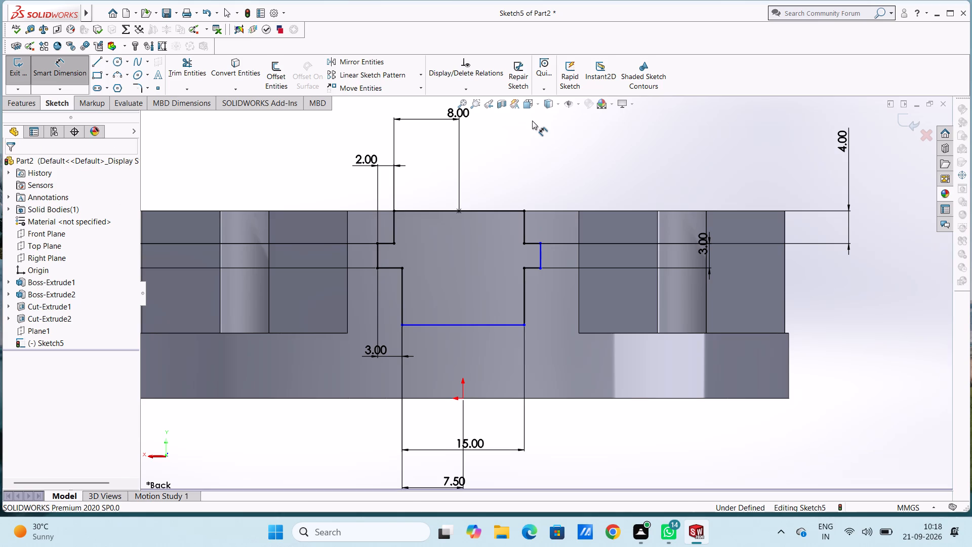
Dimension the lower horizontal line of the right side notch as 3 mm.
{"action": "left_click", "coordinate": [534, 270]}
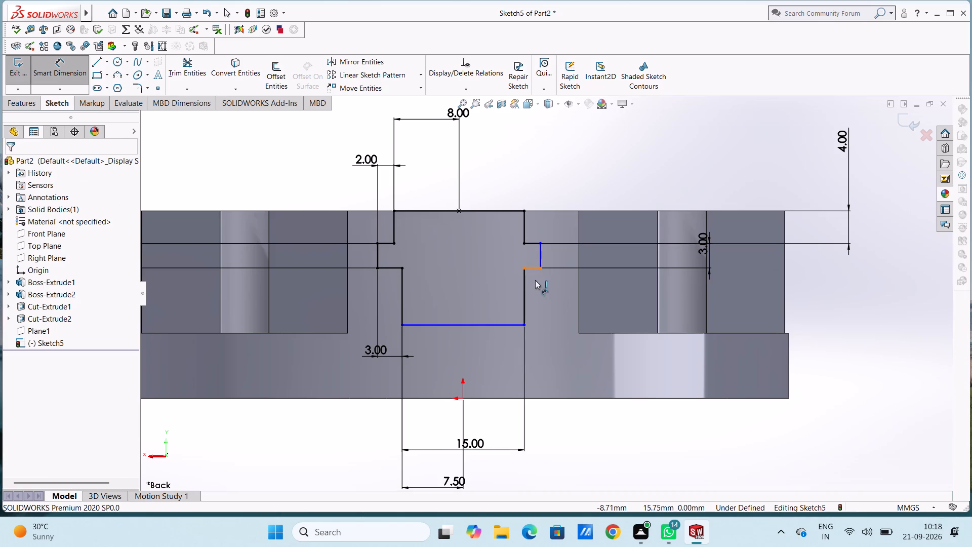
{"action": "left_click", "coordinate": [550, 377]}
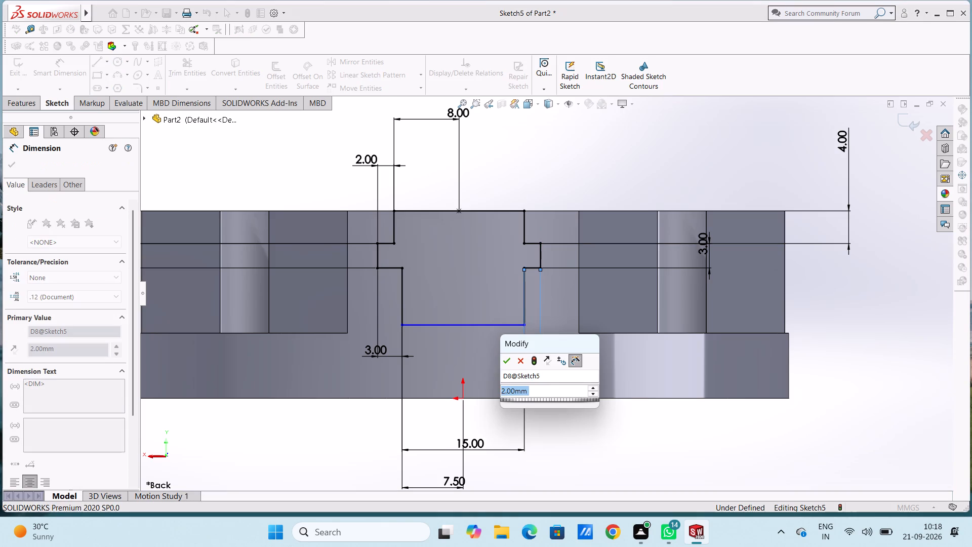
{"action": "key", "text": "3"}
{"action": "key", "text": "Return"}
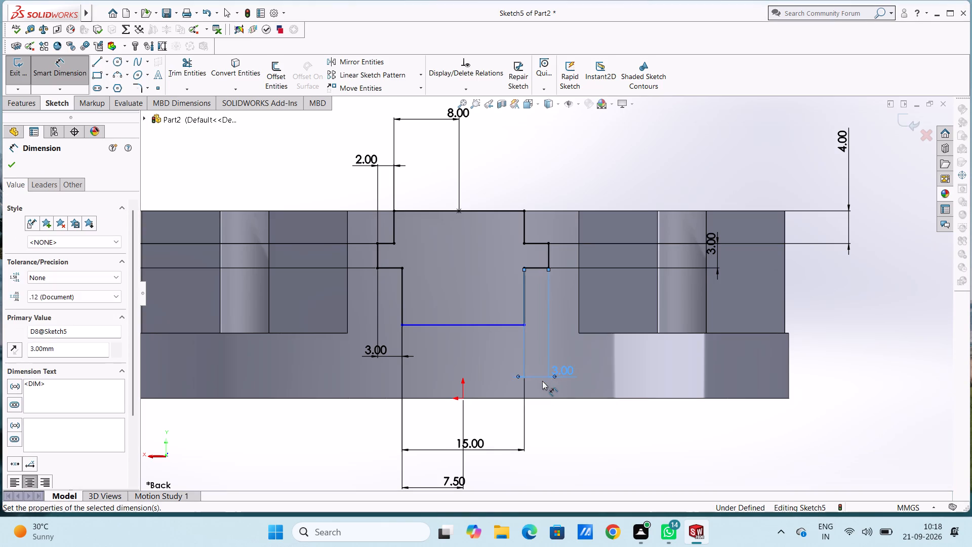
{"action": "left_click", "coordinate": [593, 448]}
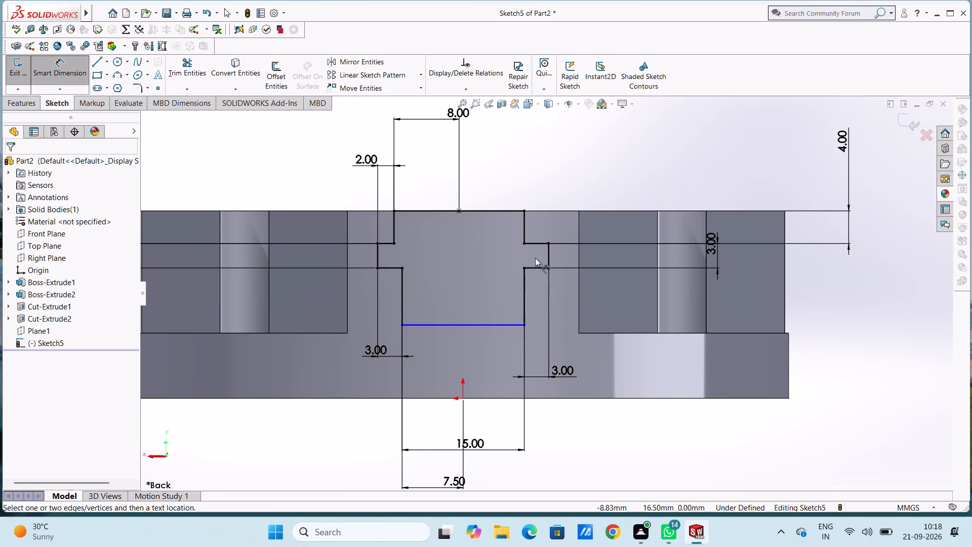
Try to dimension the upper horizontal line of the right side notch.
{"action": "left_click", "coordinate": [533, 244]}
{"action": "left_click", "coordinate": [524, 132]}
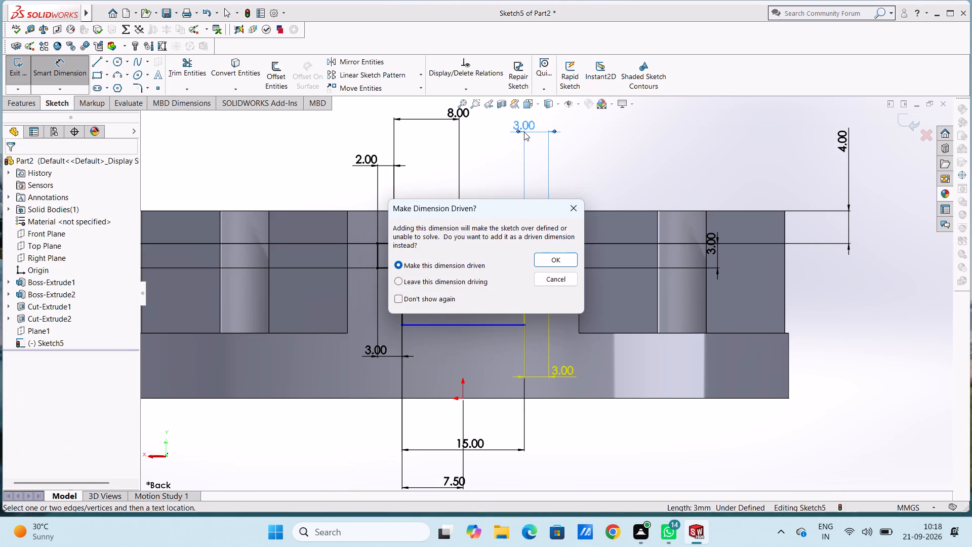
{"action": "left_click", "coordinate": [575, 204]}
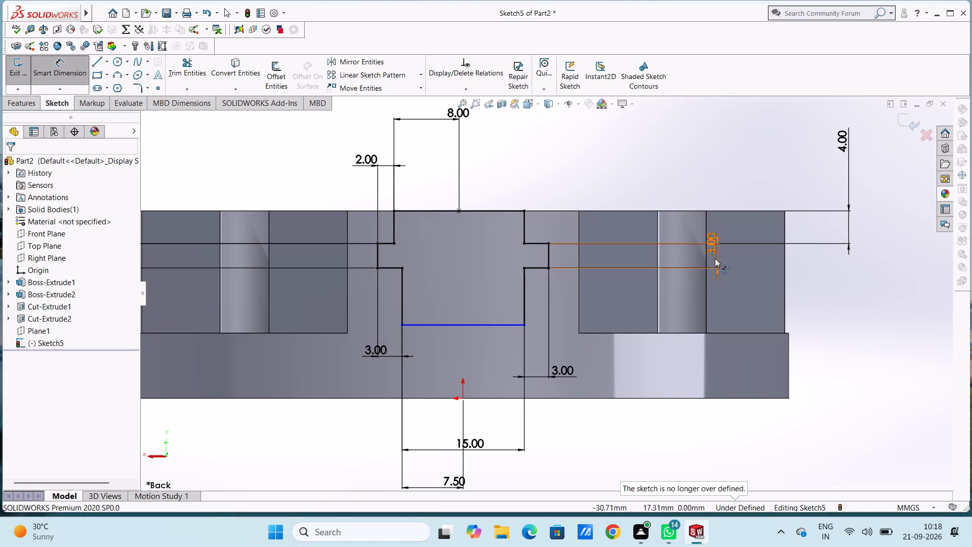
Delete the 3 mm height dimension of the right side notch.
{"action": "left_click", "coordinate": [715, 258]}
{"action": "key", "text": "Delete"}
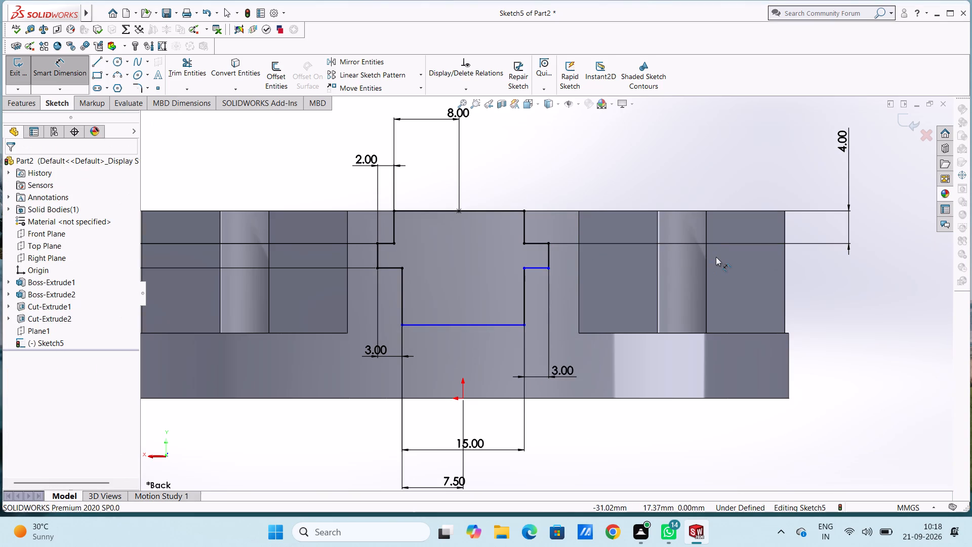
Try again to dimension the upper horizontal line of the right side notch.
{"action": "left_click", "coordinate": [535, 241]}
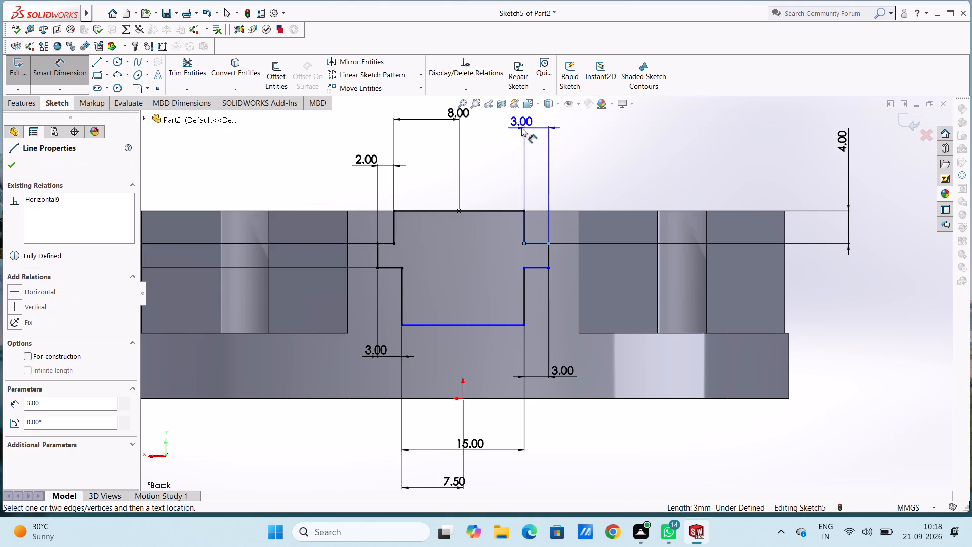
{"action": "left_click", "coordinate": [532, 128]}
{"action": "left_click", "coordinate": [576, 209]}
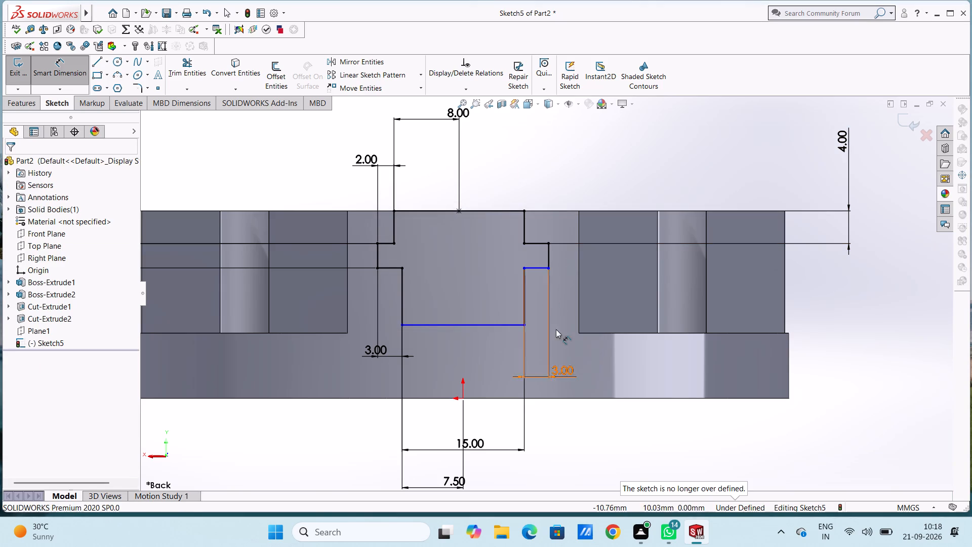
Delete the right notch's 3 mm lower-line dimension and the 4 mm vertical dimension from the profile's top line.
{"action": "left_click", "coordinate": [557, 373]}
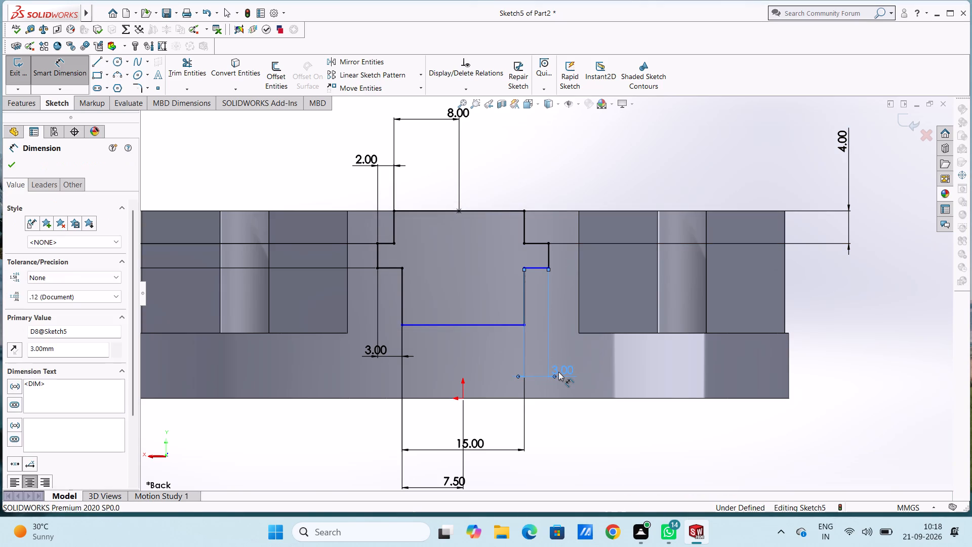
{"action": "key", "text": "Delete"}
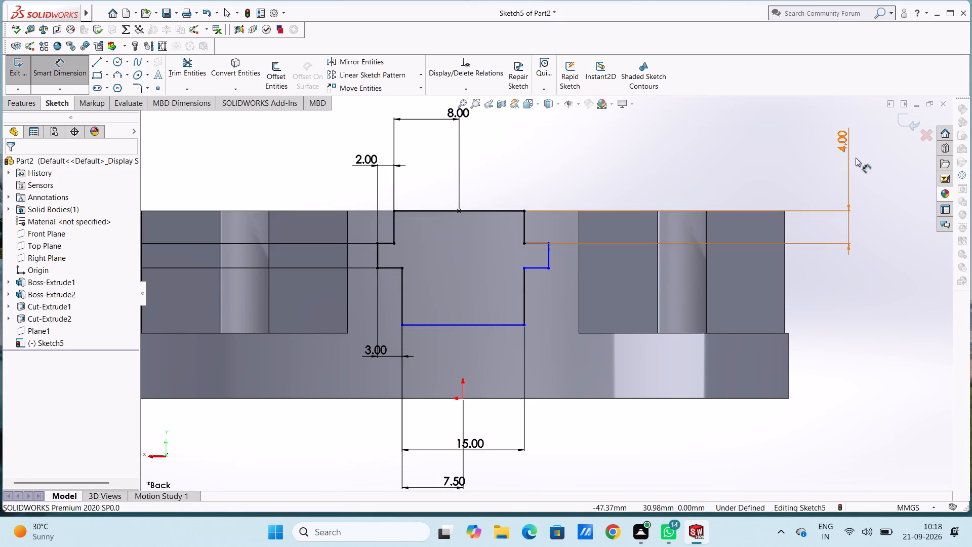
{"action": "left_click", "coordinate": [849, 225]}
{"action": "key", "text": "Delete"}
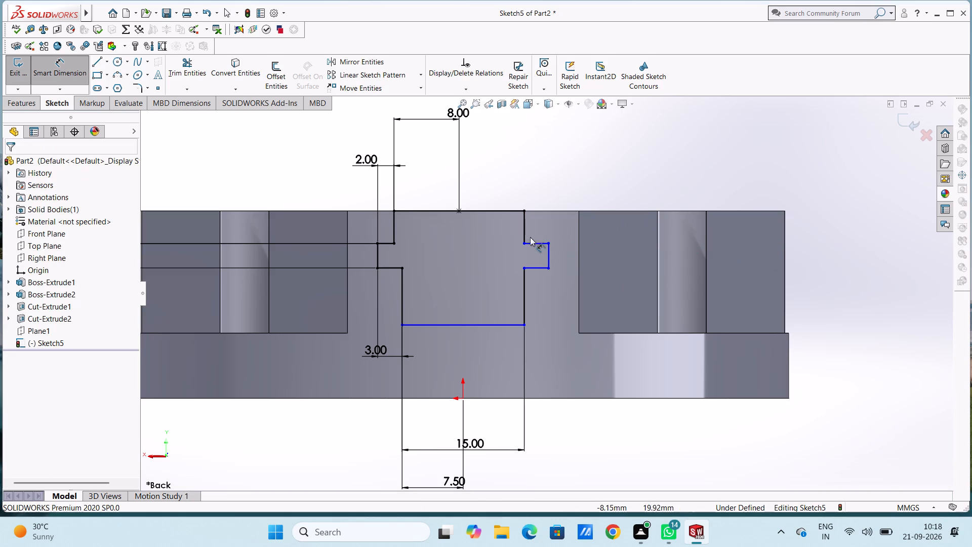
Dimension the upper horizontal line of the right side notch as 2 mm.
{"action": "left_click", "coordinate": [541, 246]}
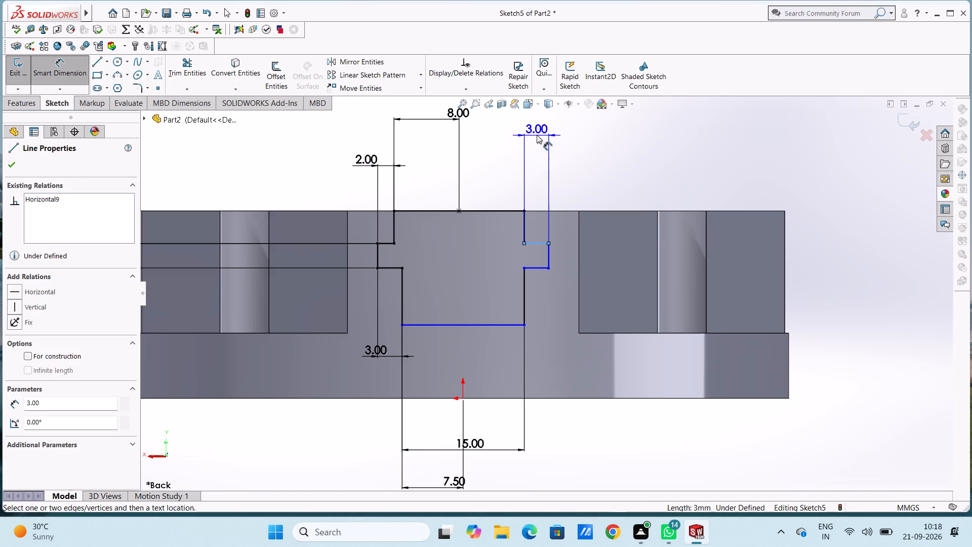
{"action": "left_click", "coordinate": [537, 134]}
{"action": "key", "text": "2"}
{"action": "key", "text": "Return"}
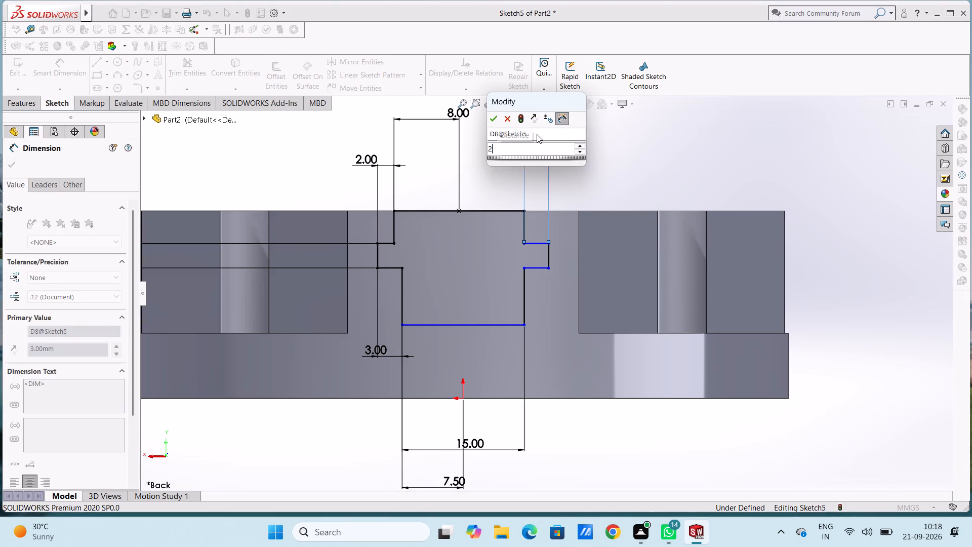
{"action": "left_click", "coordinate": [531, 159]}
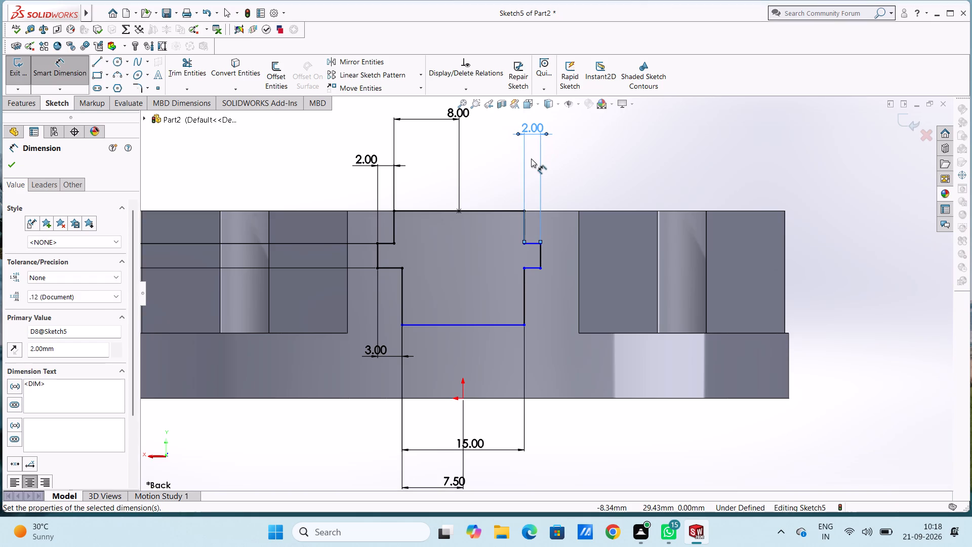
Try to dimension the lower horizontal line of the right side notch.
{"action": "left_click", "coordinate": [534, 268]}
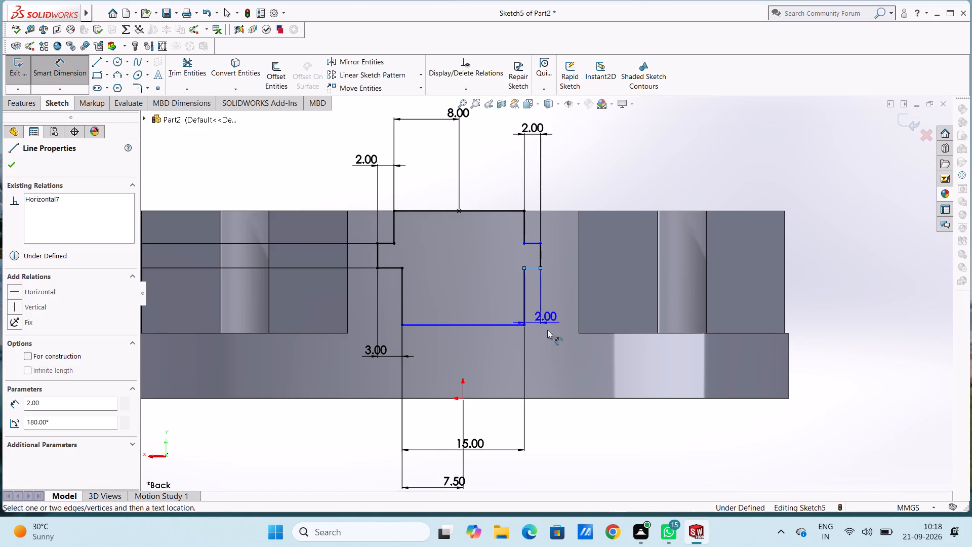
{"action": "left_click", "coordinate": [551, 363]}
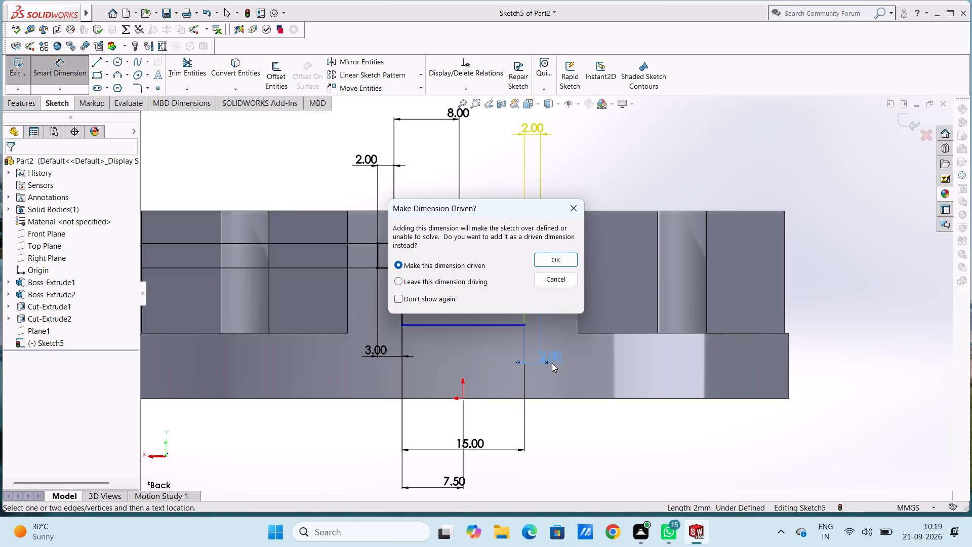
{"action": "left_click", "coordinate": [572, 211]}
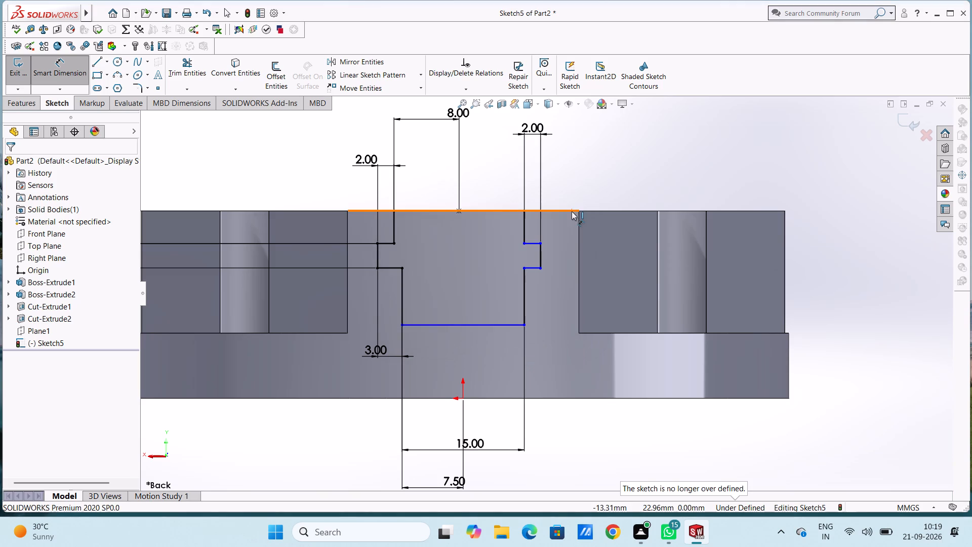
Delete the 2 mm dimension of the right side notch's upper horizontal line.
{"action": "left_click", "coordinate": [532, 130]}
{"action": "key", "text": "Delete"}
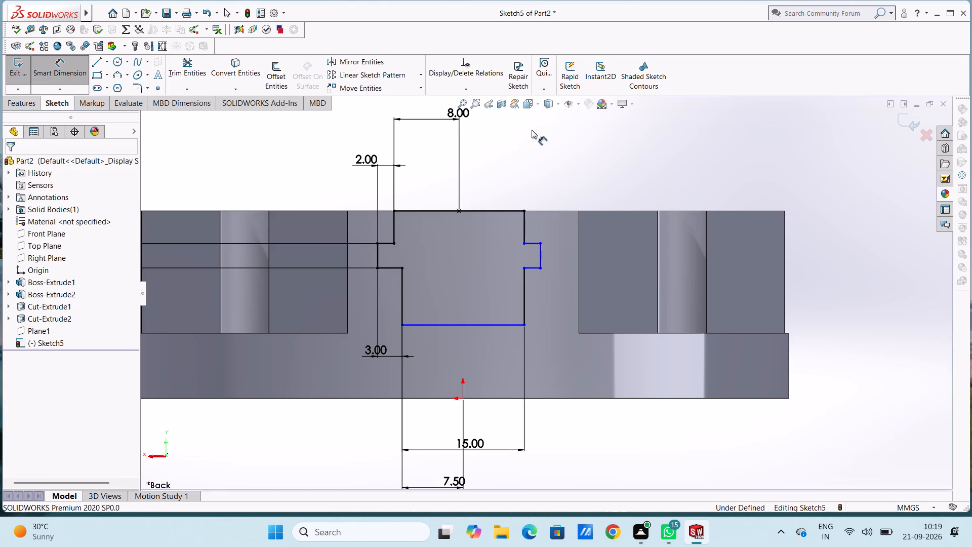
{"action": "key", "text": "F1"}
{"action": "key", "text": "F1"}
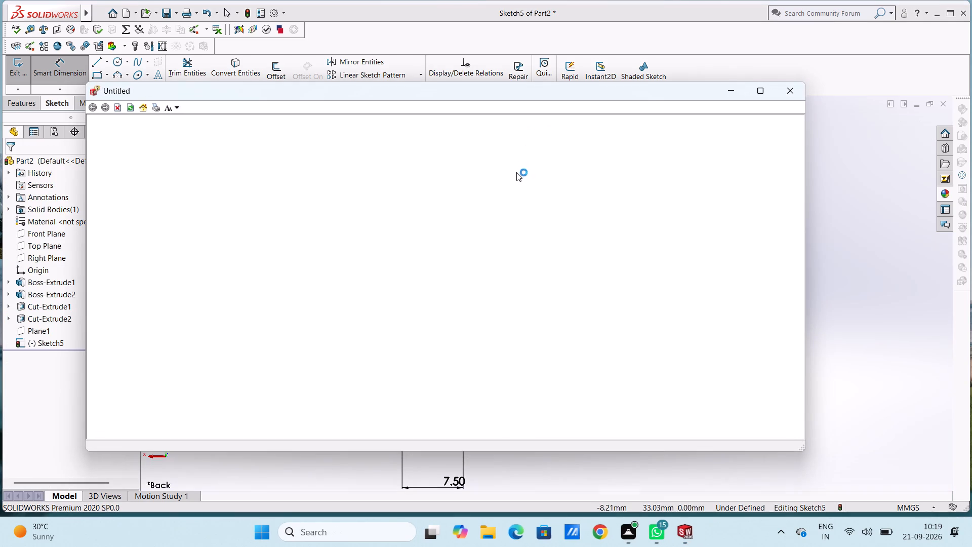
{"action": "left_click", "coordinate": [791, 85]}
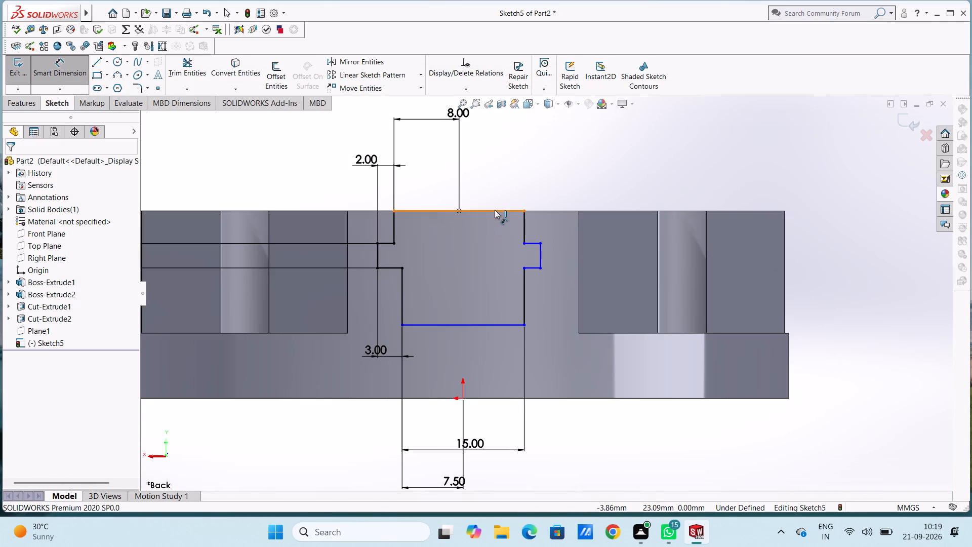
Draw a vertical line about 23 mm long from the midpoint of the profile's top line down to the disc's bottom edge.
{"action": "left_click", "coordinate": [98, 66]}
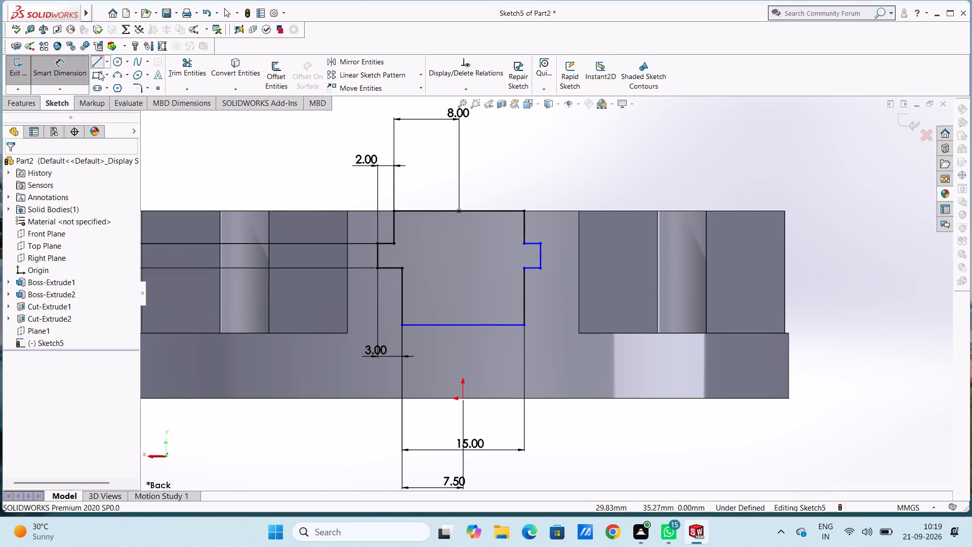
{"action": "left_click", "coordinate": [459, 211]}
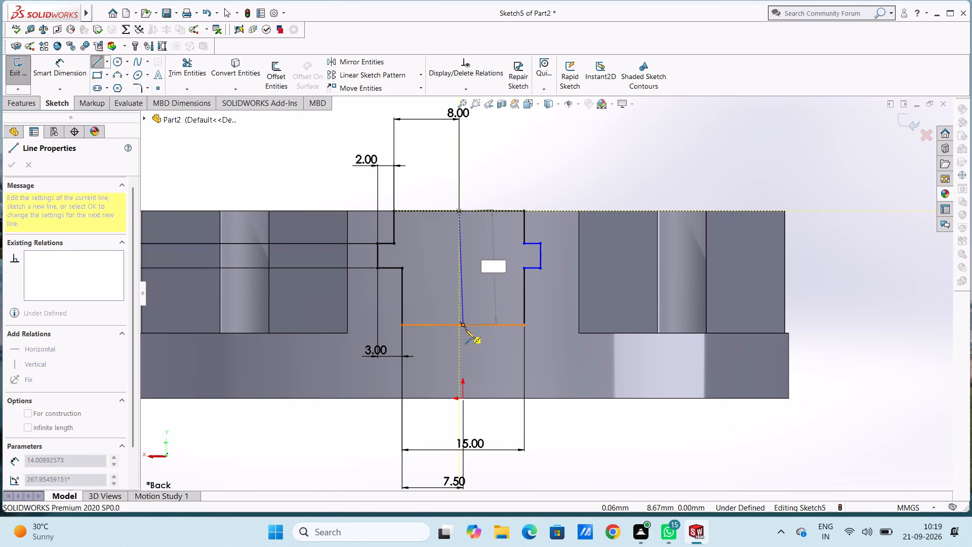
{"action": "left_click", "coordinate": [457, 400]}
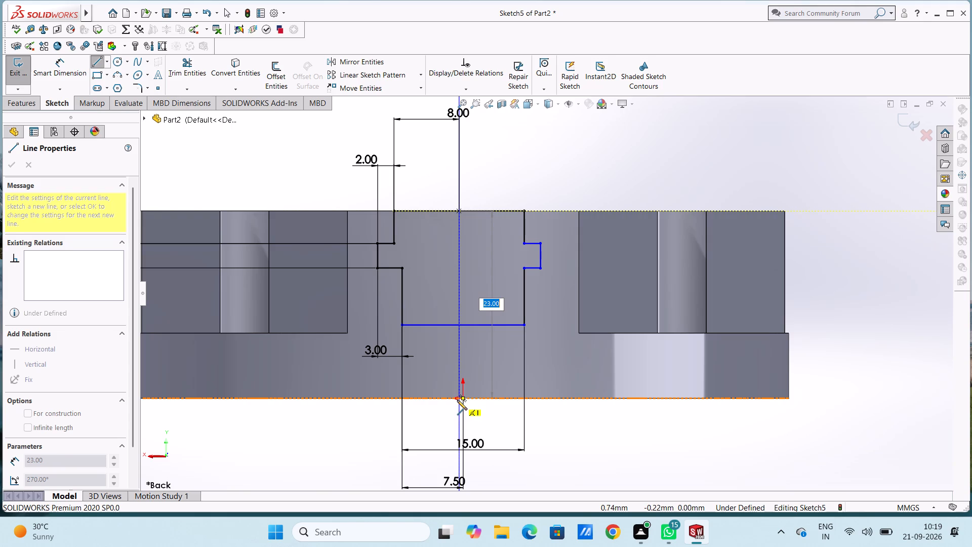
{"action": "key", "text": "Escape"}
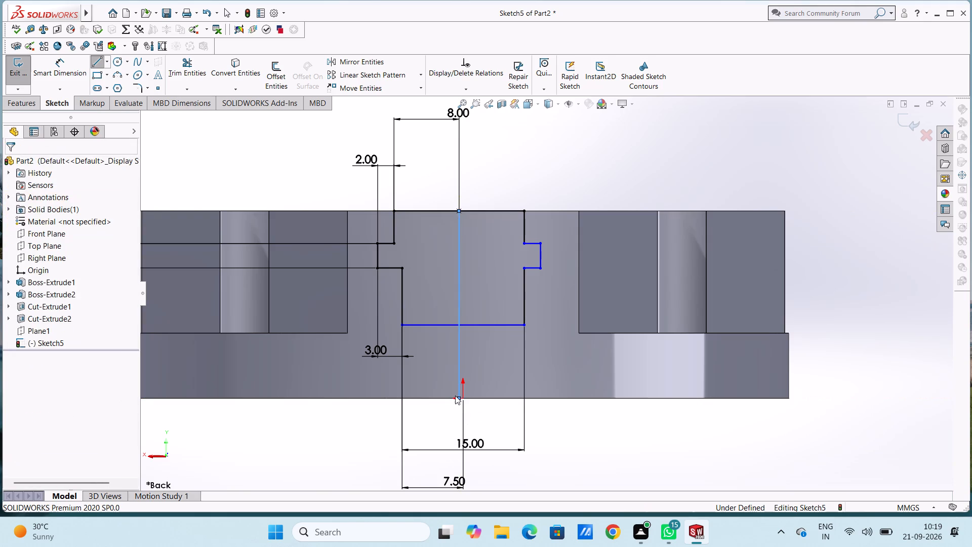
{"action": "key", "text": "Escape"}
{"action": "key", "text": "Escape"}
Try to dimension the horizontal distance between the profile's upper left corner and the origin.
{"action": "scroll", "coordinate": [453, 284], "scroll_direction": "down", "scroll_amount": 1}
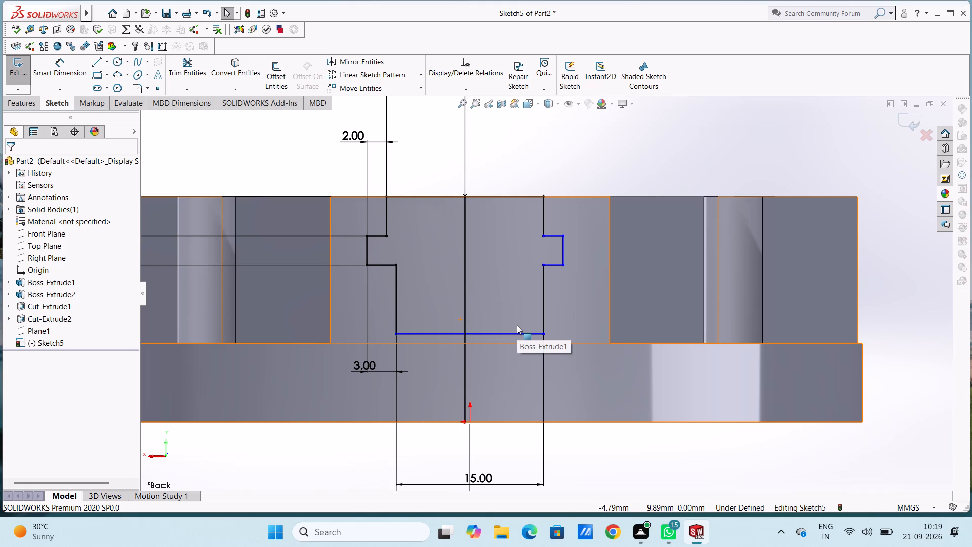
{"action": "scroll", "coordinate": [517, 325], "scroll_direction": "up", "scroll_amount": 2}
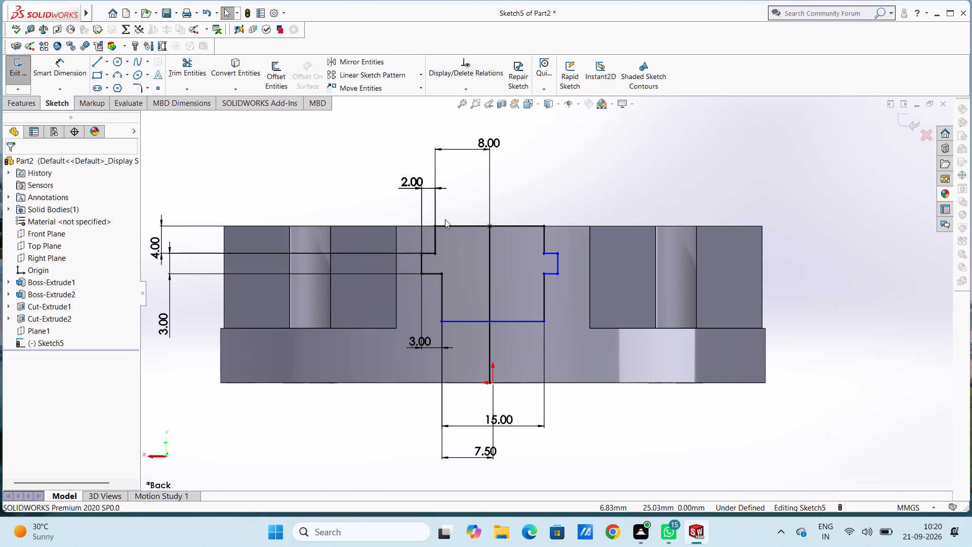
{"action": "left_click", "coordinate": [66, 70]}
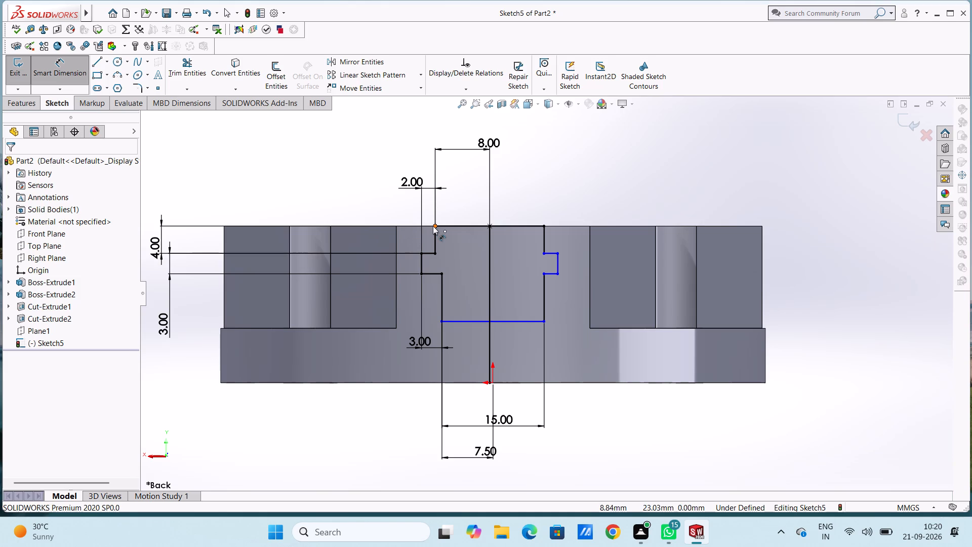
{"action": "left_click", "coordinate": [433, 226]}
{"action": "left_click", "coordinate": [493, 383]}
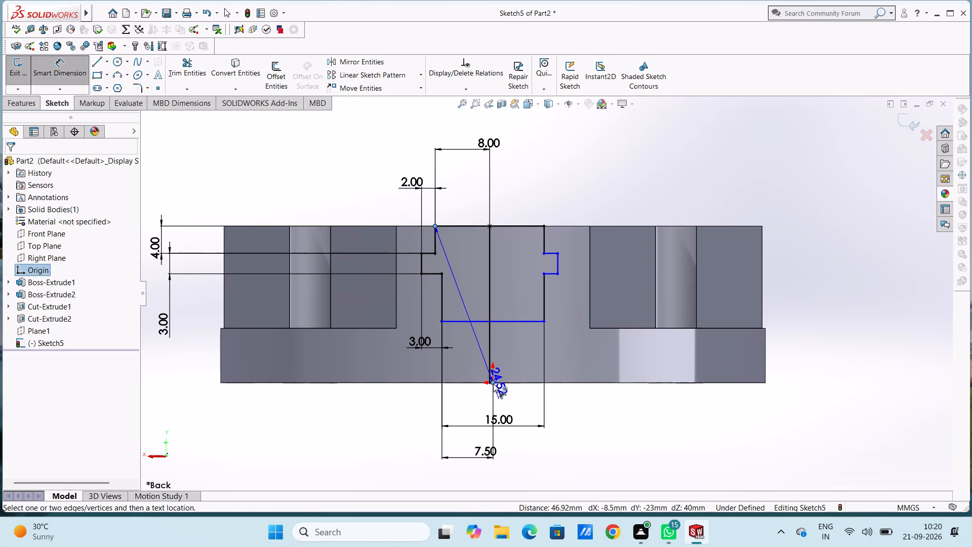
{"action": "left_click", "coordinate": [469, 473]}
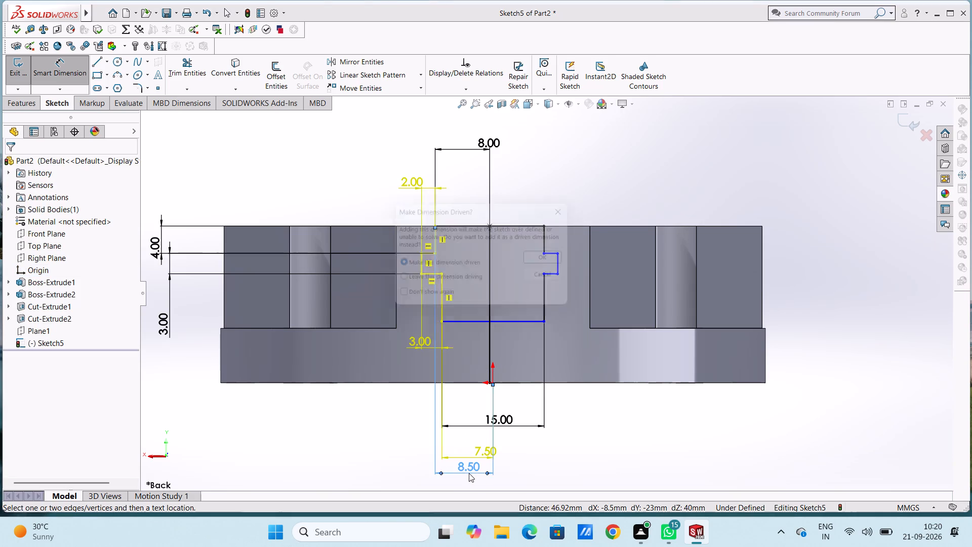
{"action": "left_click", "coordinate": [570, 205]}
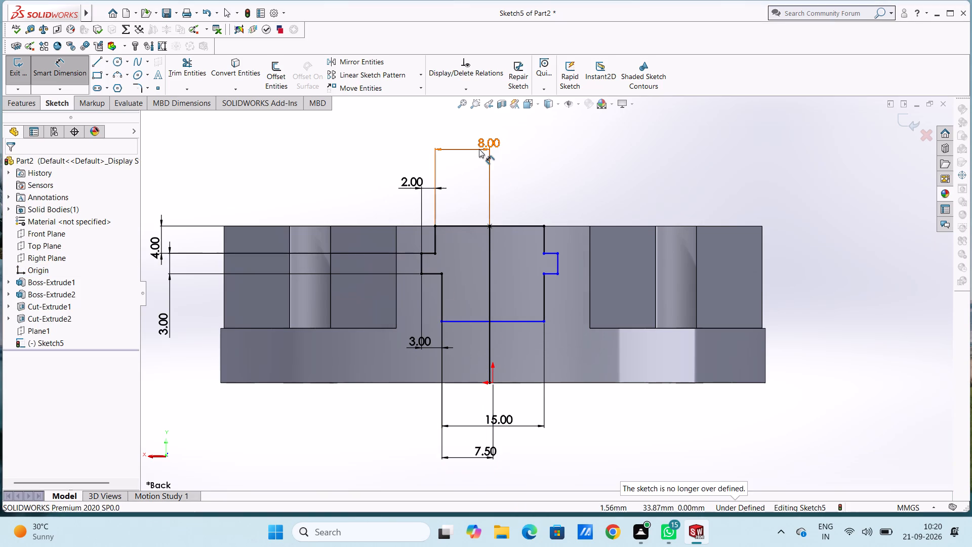
Delete the 8 mm dimension between the profile's upper left corner and the midpoint of its top line.
{"action": "left_click", "coordinate": [479, 149]}
{"action": "key", "text": "Delete"}
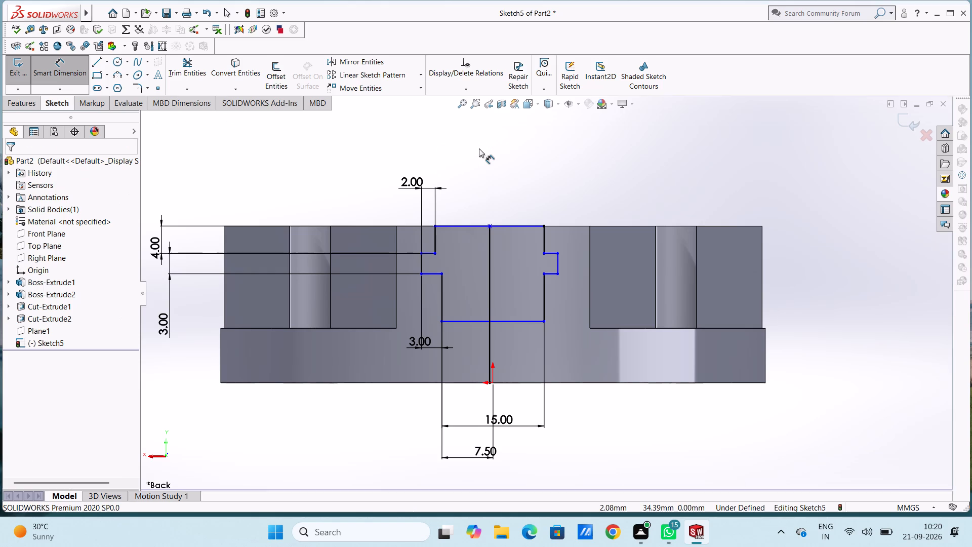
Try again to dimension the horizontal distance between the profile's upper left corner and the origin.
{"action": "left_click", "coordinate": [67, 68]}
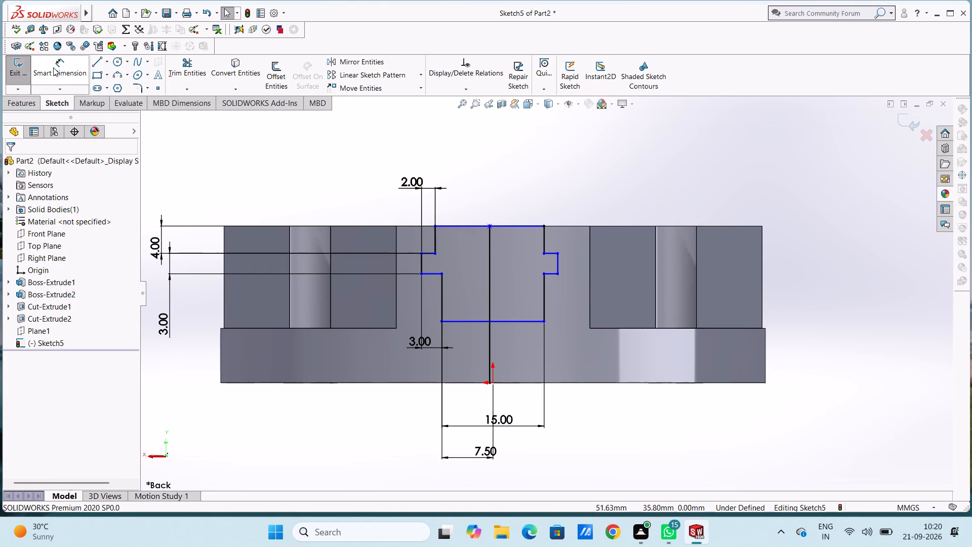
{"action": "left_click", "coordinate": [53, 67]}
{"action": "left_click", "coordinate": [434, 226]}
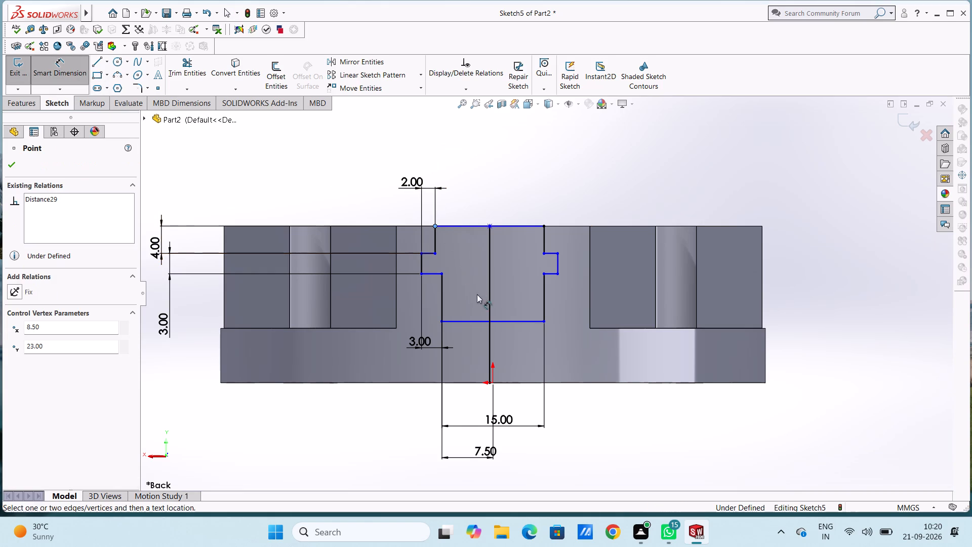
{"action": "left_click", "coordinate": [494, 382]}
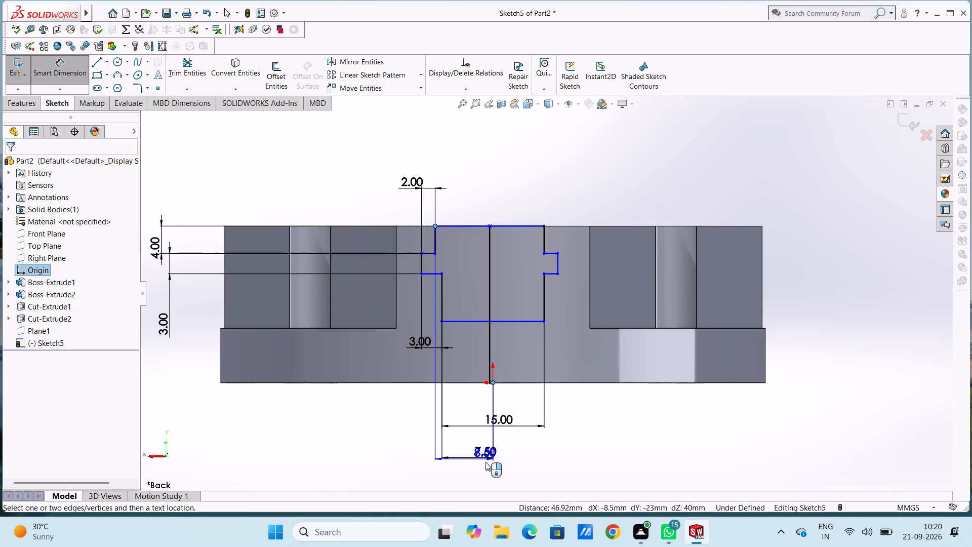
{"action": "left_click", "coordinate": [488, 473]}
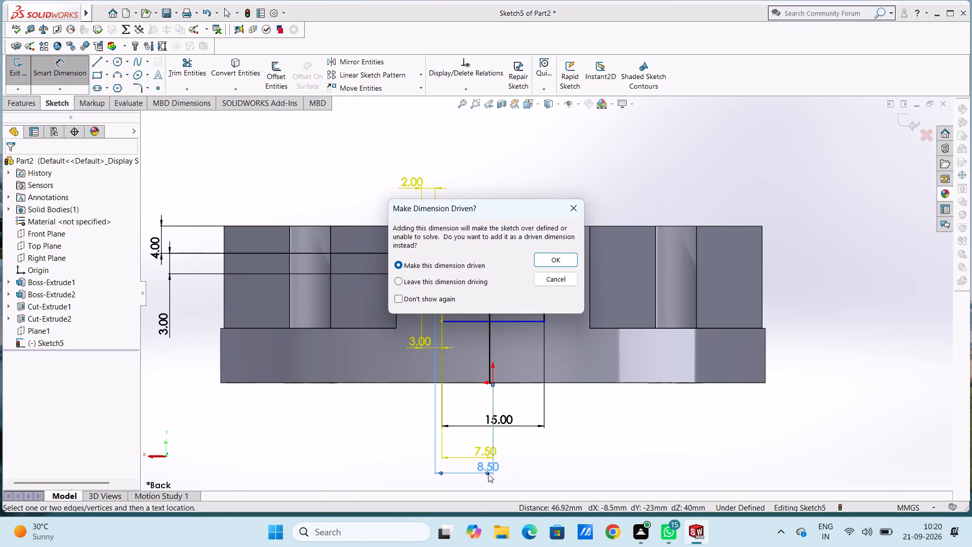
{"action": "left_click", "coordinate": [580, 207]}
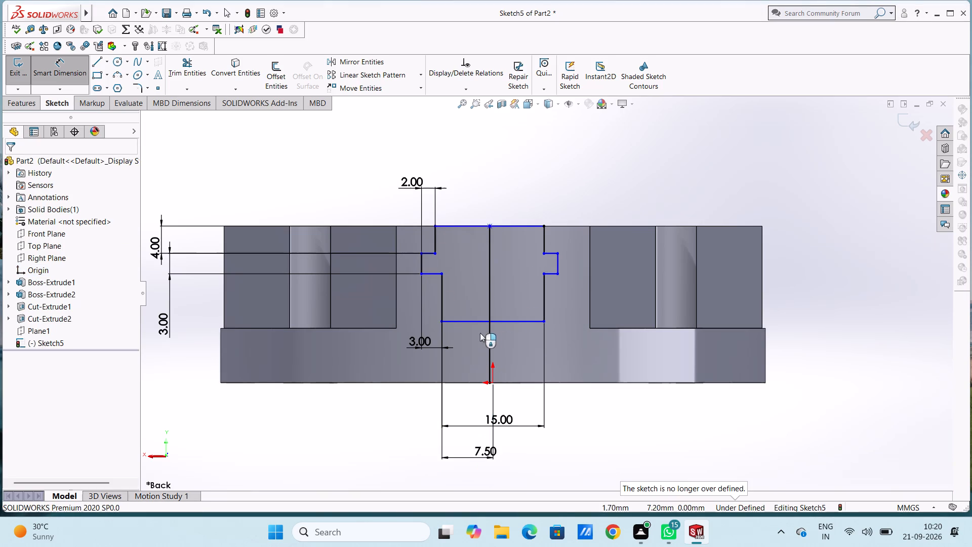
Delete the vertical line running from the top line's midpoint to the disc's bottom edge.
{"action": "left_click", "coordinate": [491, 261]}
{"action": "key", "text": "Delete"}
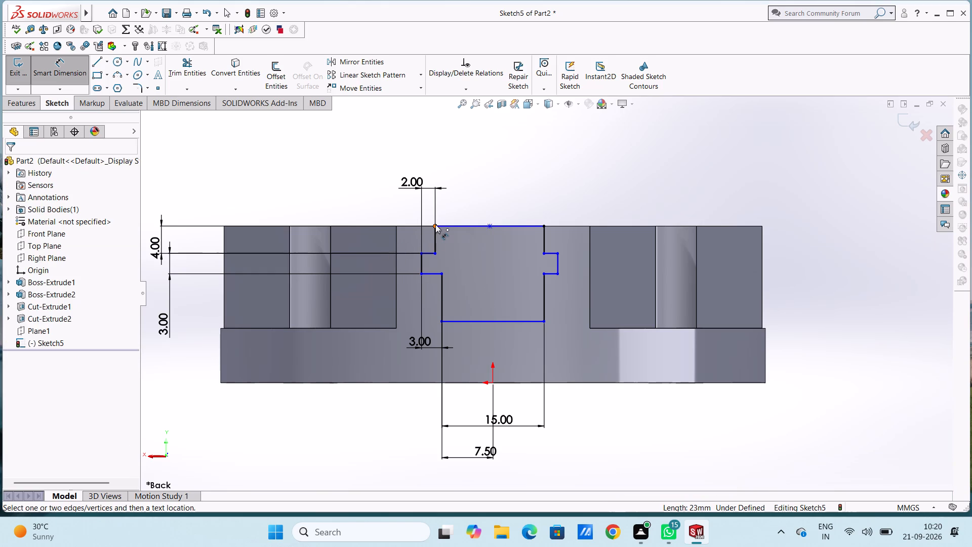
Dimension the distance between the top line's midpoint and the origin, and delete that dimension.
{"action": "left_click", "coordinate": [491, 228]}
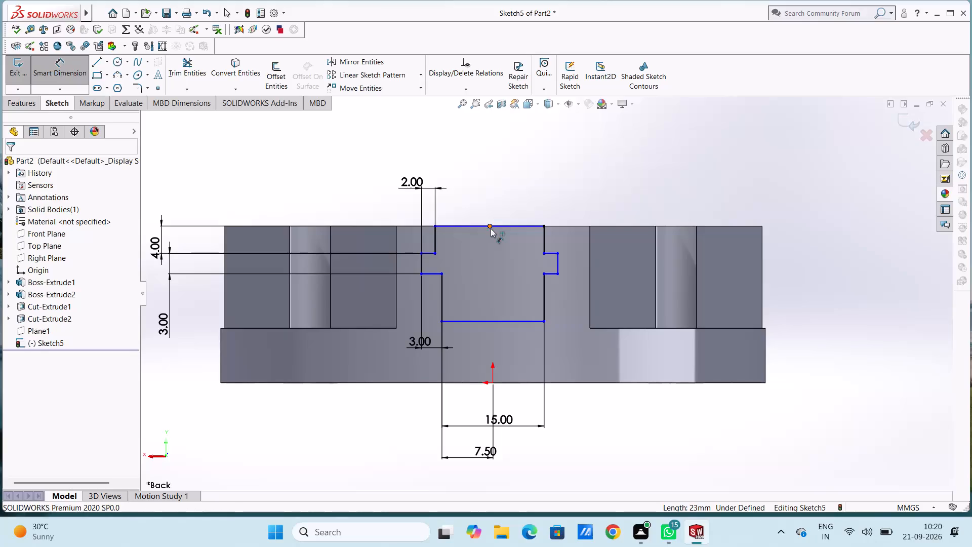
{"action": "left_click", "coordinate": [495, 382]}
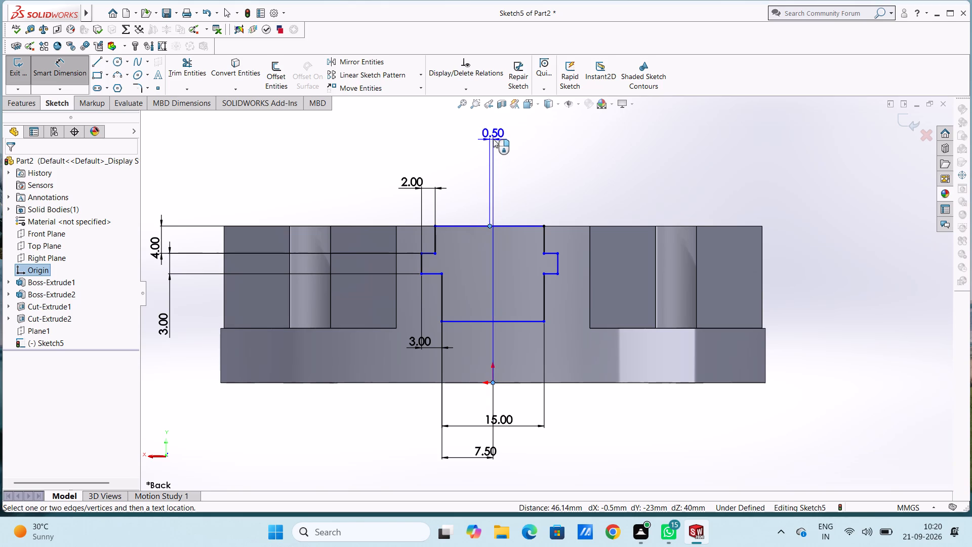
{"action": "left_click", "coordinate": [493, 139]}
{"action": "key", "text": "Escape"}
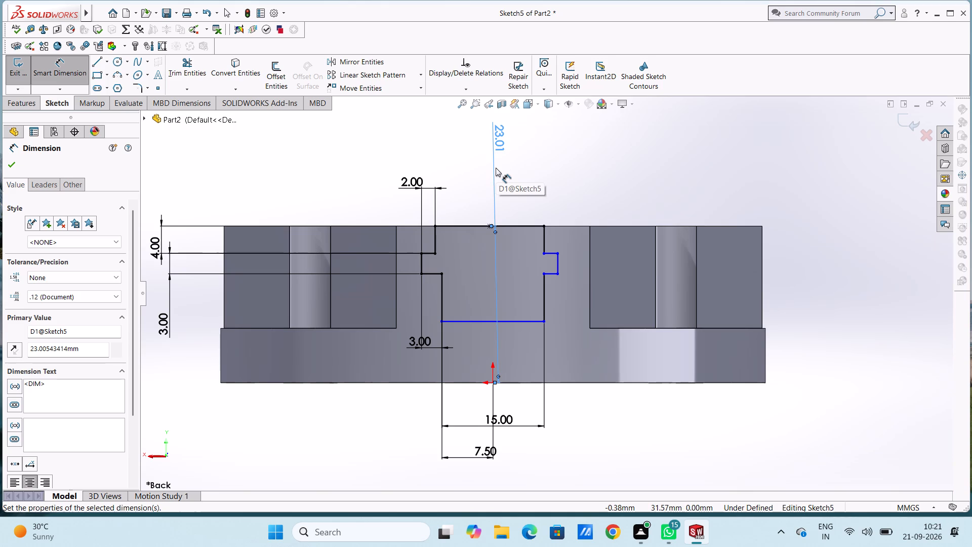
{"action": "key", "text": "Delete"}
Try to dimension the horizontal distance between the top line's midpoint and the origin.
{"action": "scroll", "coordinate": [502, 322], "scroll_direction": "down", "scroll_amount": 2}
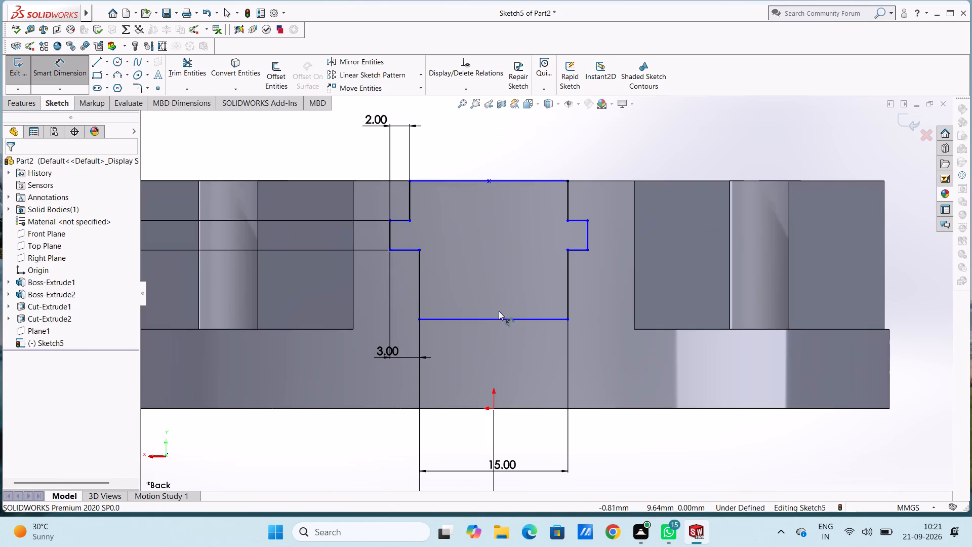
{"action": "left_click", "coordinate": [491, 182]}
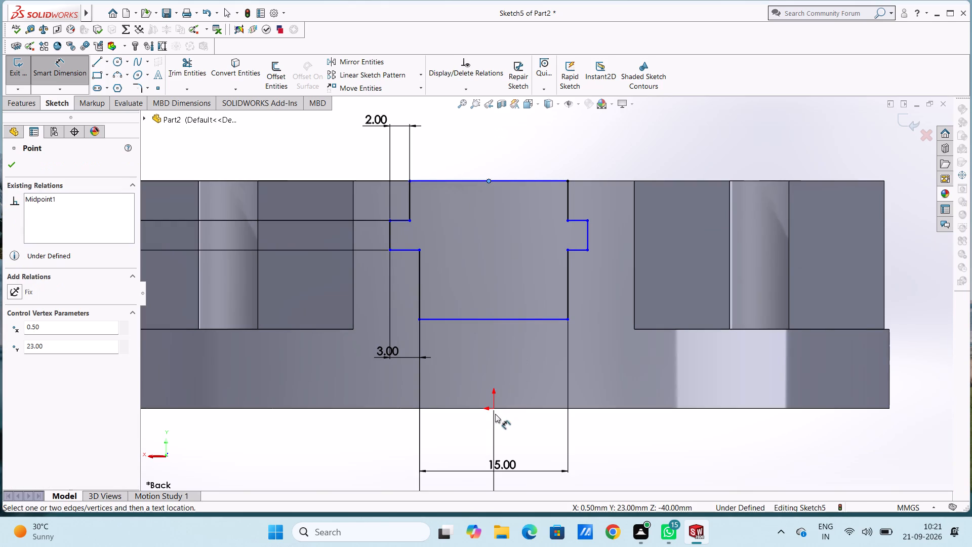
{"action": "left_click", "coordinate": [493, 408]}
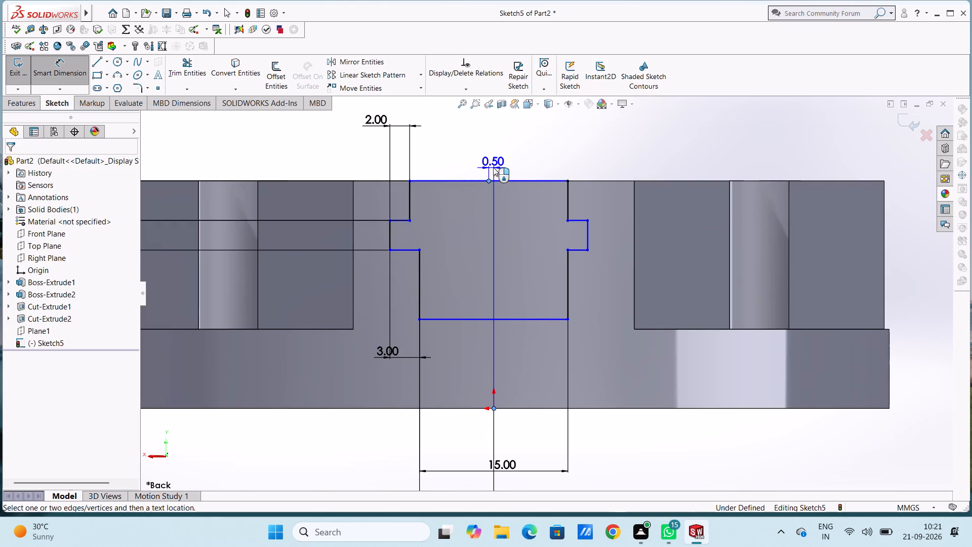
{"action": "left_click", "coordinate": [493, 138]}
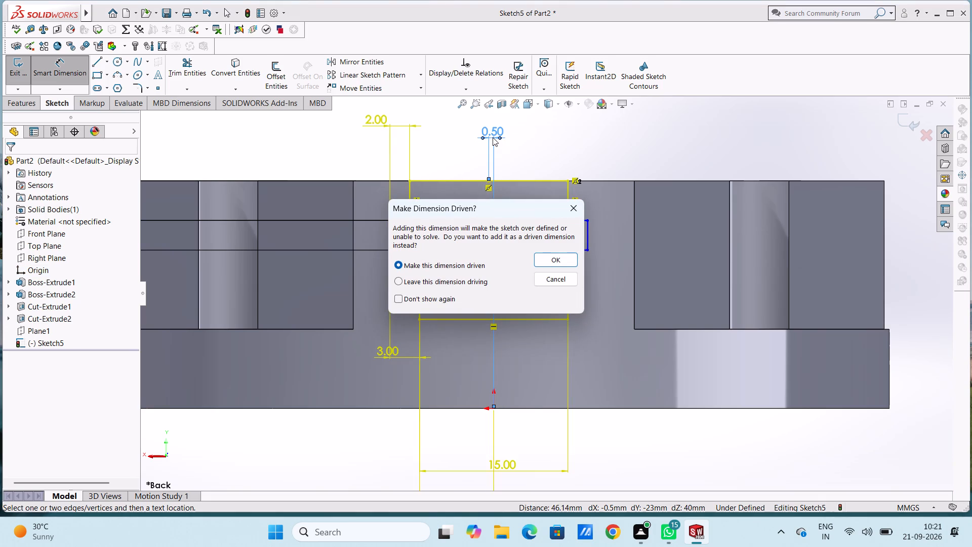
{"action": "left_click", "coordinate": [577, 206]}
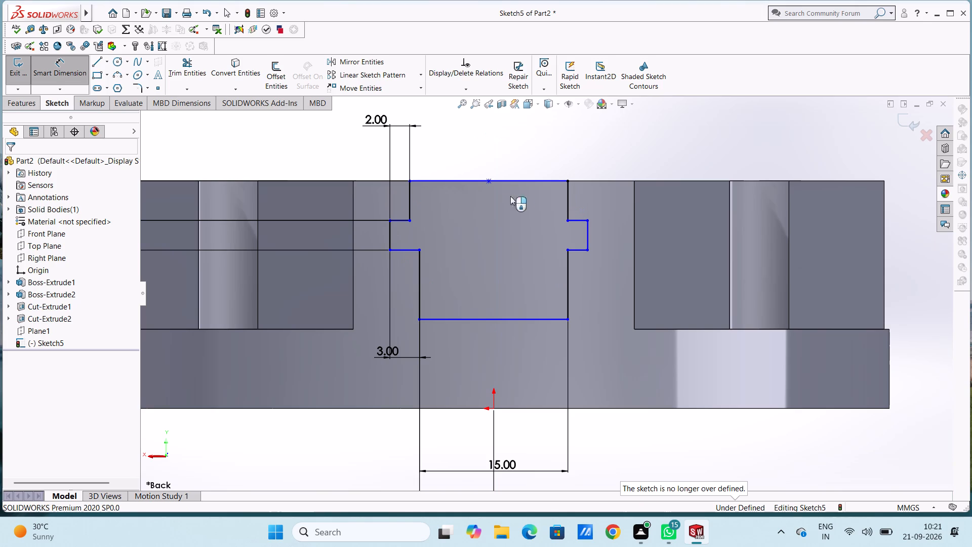
Add a driven horizontal dimension between the midpoint of the profile's top line and the origin.
{"action": "left_click", "coordinate": [487, 181]}
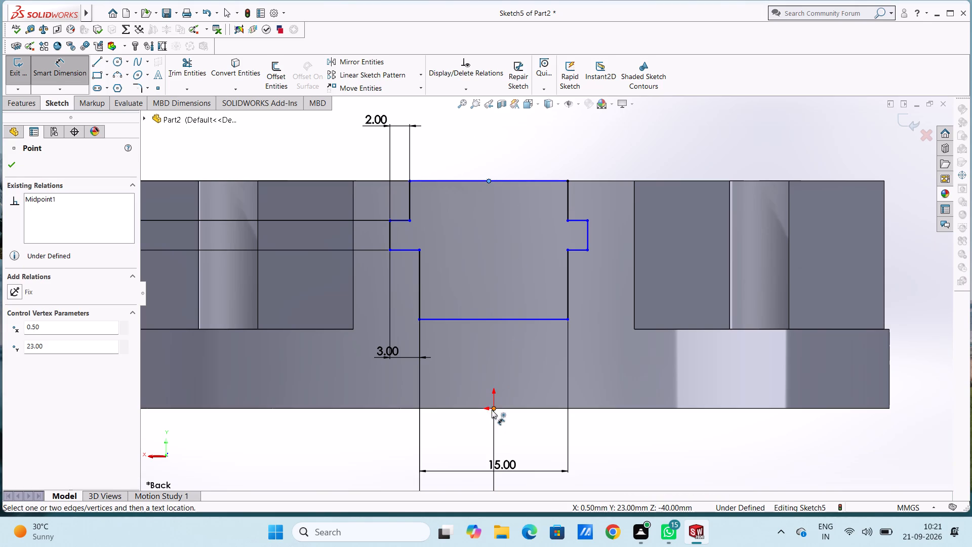
{"action": "left_click", "coordinate": [493, 407]}
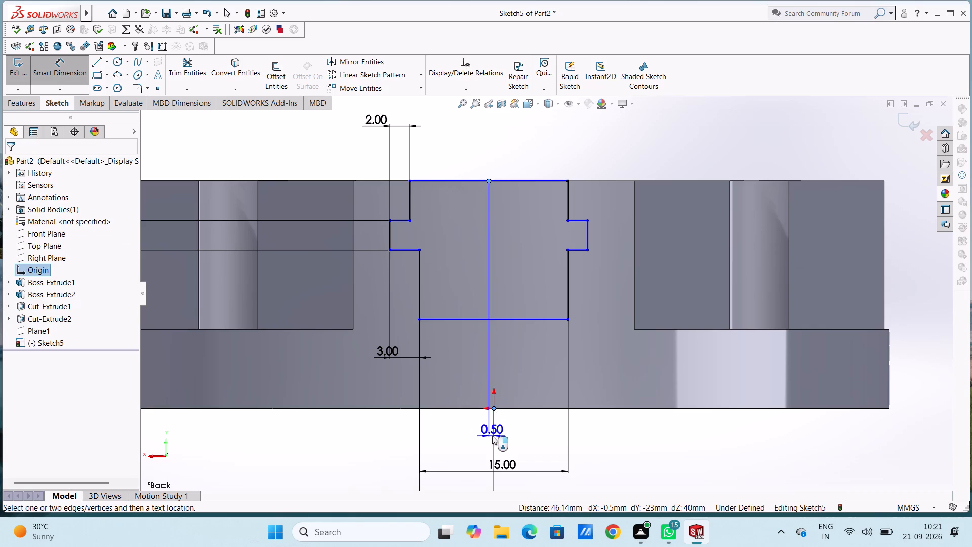
{"action": "left_click", "coordinate": [492, 436]}
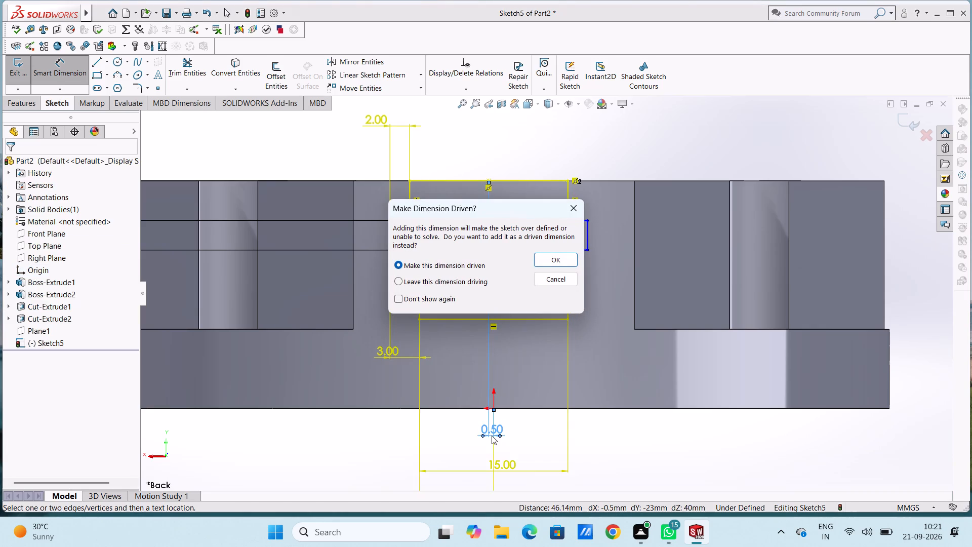
{"action": "key", "text": "0"}
{"action": "key", "text": "Return"}
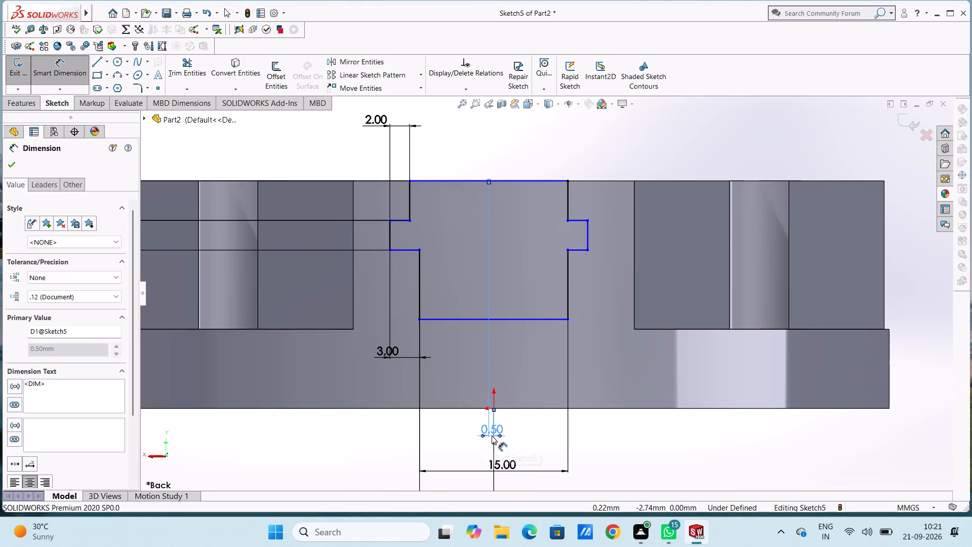
Delete the driven horizontal dimension between the top line's midpoint and the origin.
{"action": "left_click", "coordinate": [462, 423]}
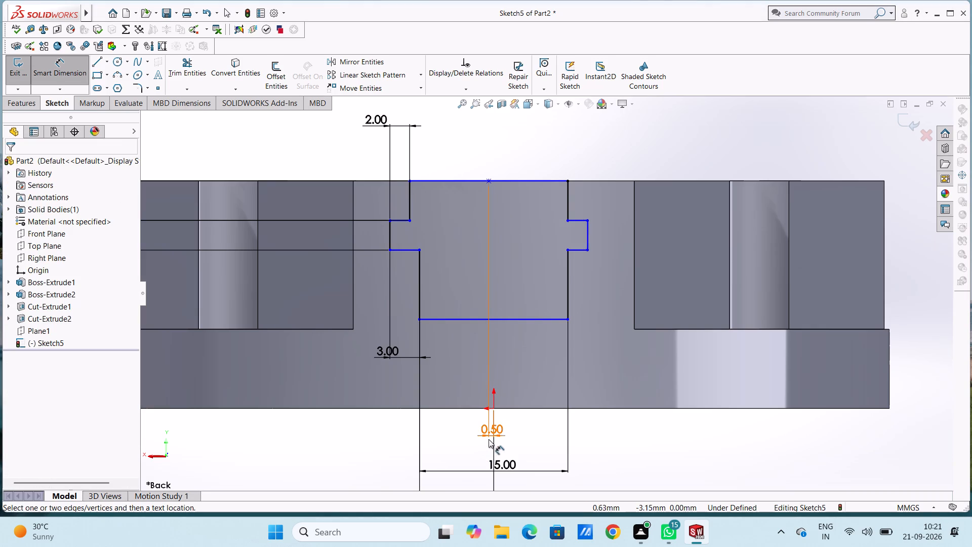
{"action": "left_click", "coordinate": [491, 436]}
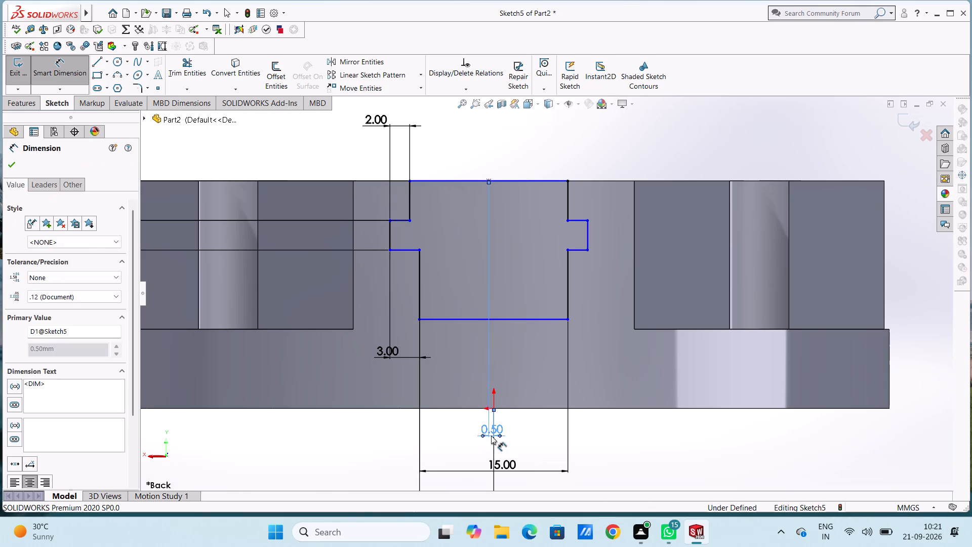
{"action": "key", "text": "Delete"}
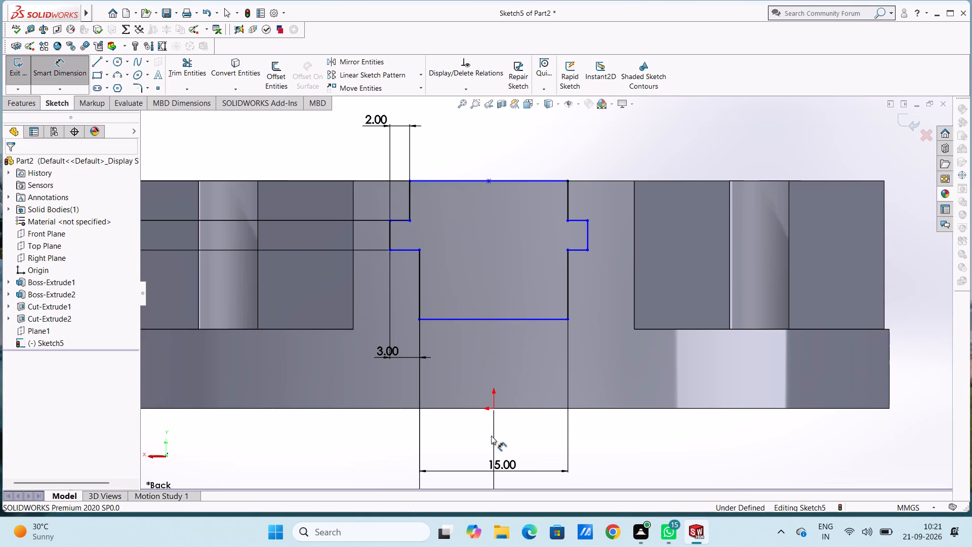
Draw a vertical line about 14 mm long from the midpoint of the profile's top line down to its bottom line.
{"action": "scroll", "coordinate": [492, 436], "scroll_direction": "up", "scroll_amount": 2}
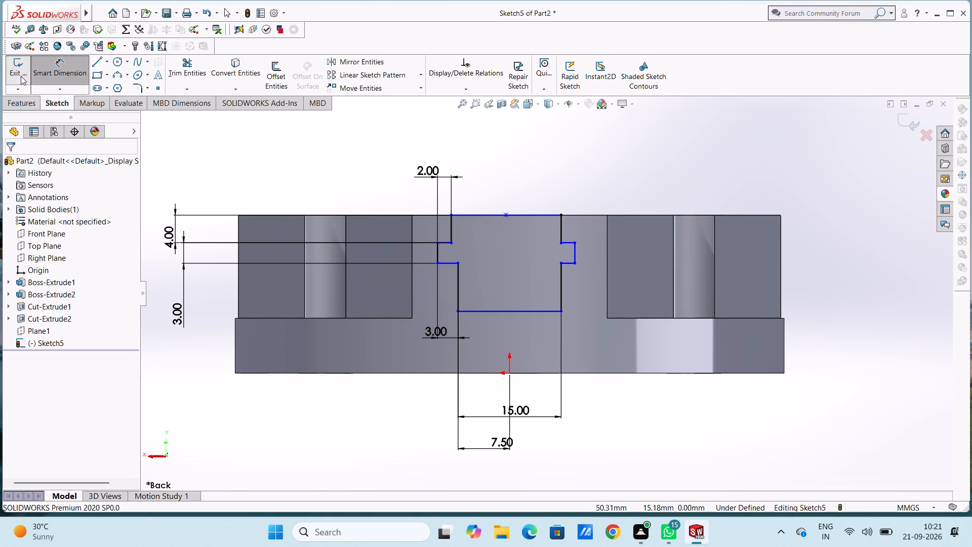
{"action": "left_click", "coordinate": [97, 66]}
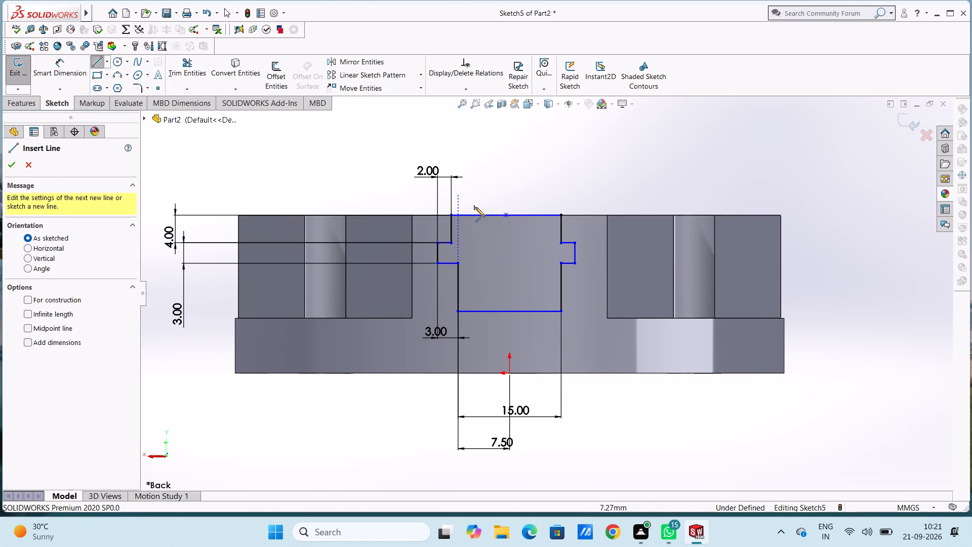
{"action": "left_click", "coordinate": [506, 215]}
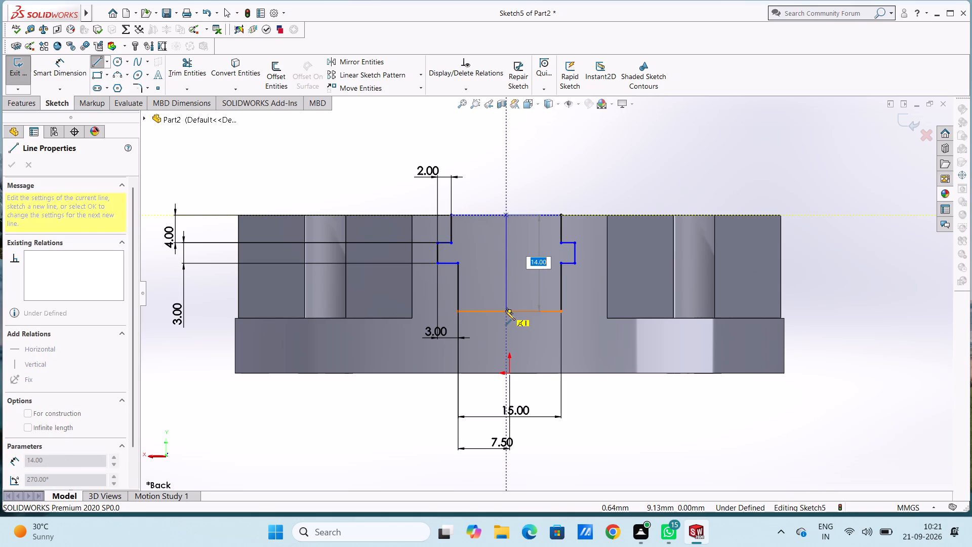
{"action": "left_click", "coordinate": [505, 310]}
{"action": "key", "text": "Escape"}
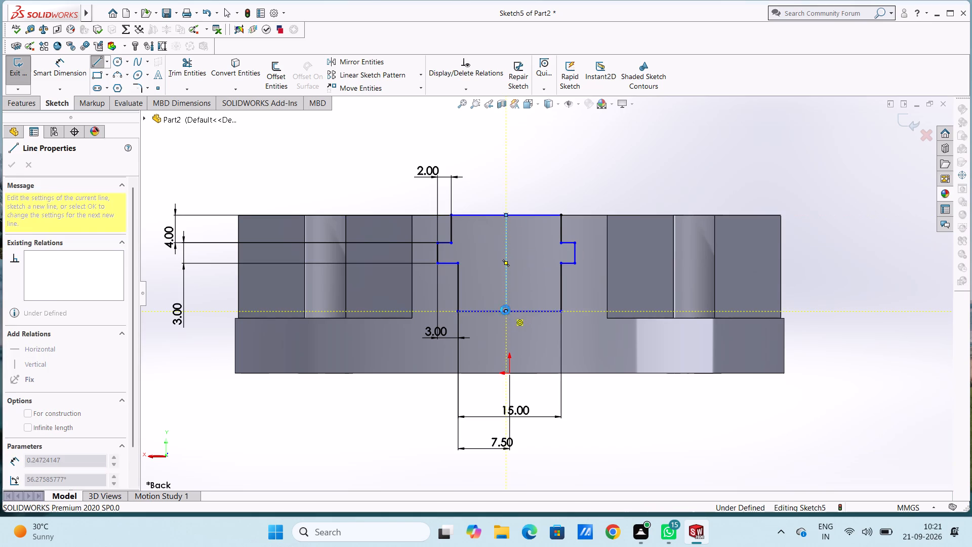
{"action": "key", "text": "Escape"}
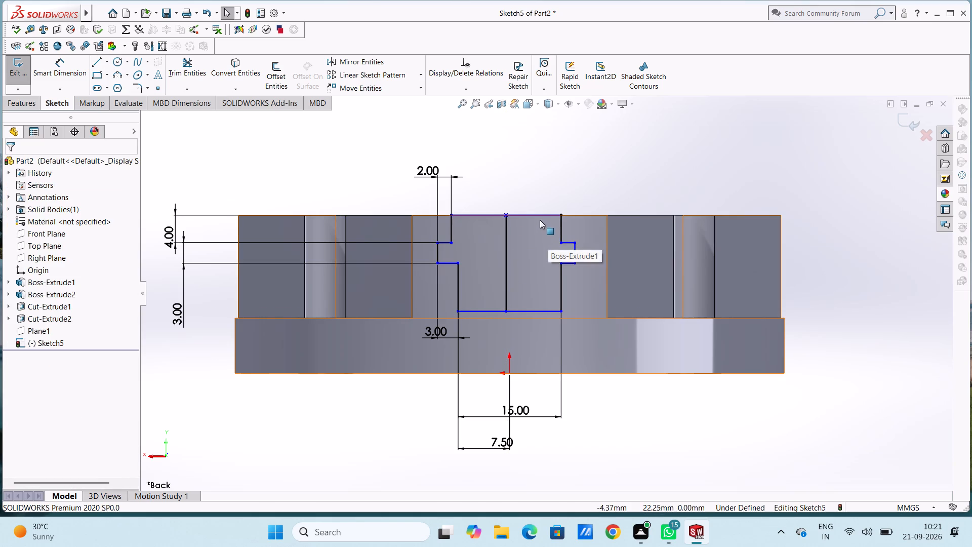
Delete the five connected lines that form the right-hand stepped side of the slot profile.
{"action": "left_click", "coordinate": [563, 231]}
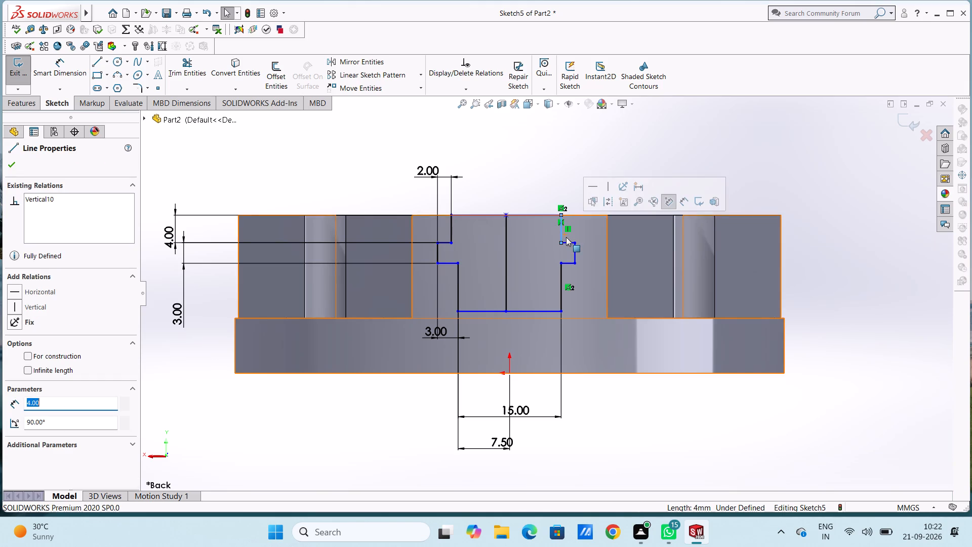
{"action": "left_click", "coordinate": [568, 243], "text": "ctrl"}
{"action": "left_click", "coordinate": [576, 256], "text": "ctrl"}
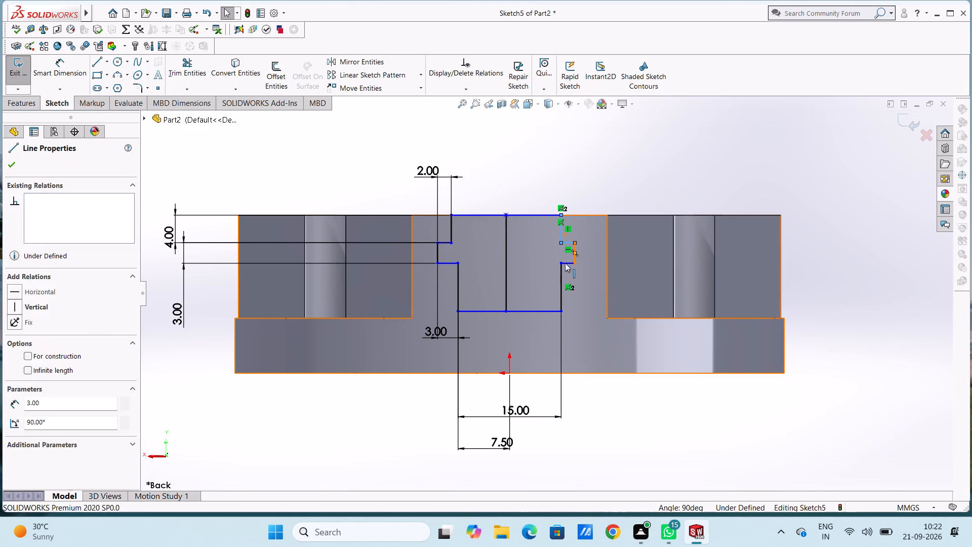
{"action": "left_click", "coordinate": [565, 262], "text": "ctrl"}
{"action": "left_click", "coordinate": [560, 274], "text": "ctrl"}
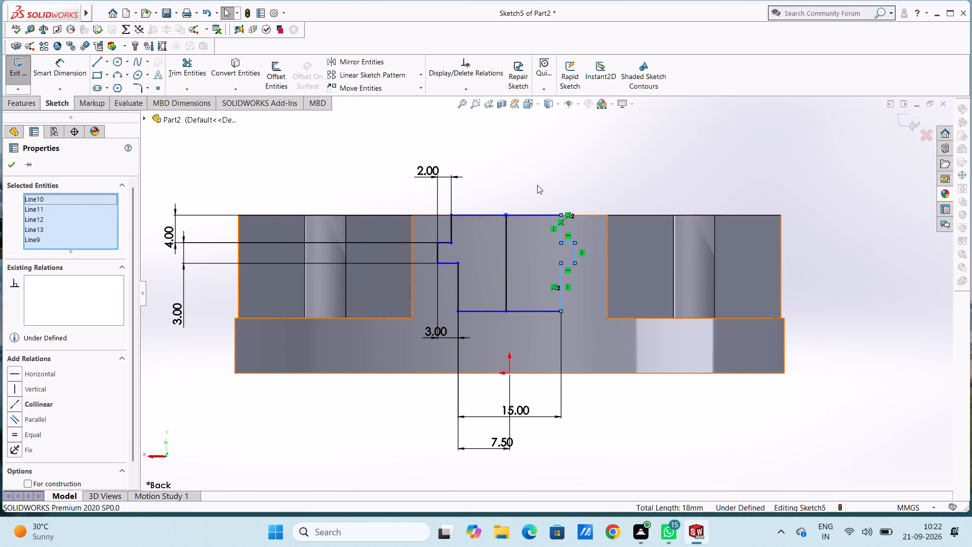
{"action": "key", "text": "Delete"}
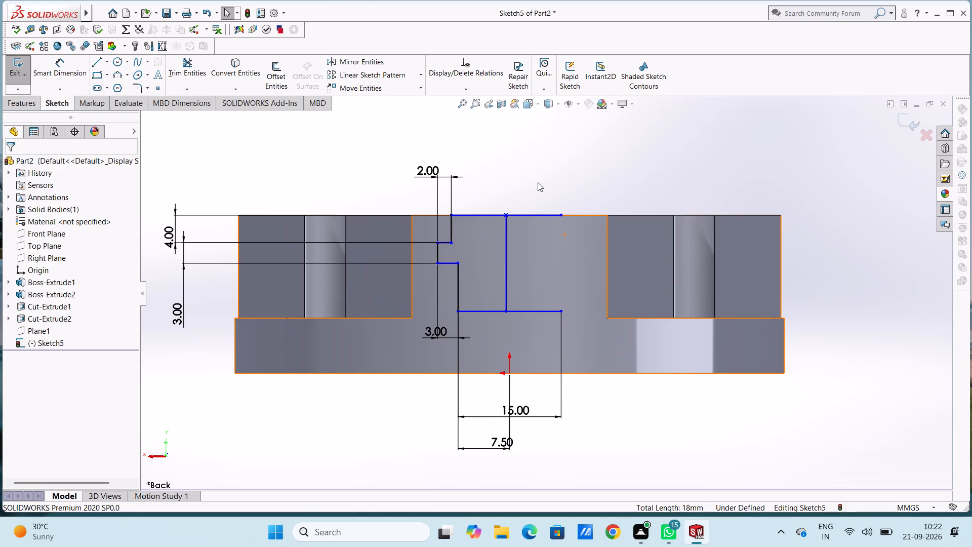
Mirror the five lines of the profile's left stepped side about the vertical line, keeping the originals.
{"action": "left_click", "coordinate": [345, 57]}
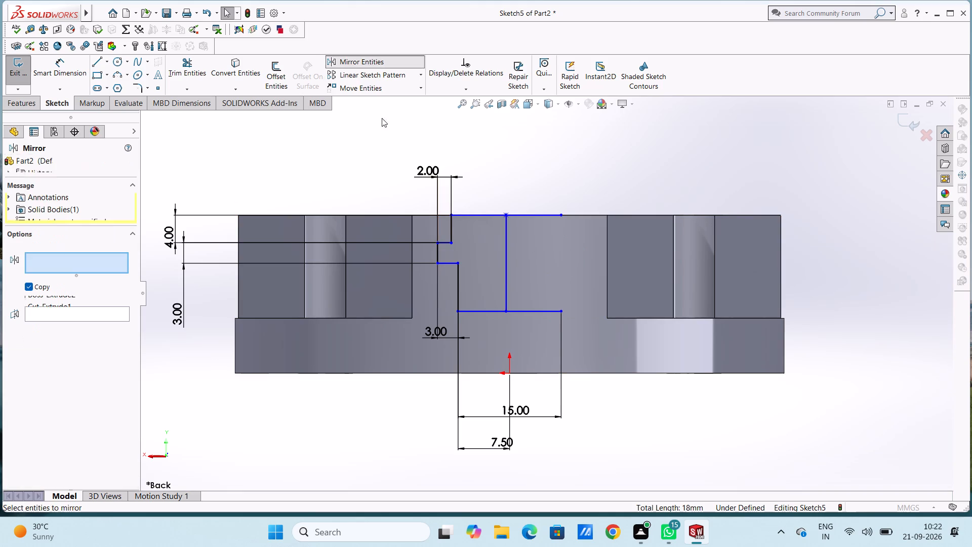
{"action": "left_click", "coordinate": [453, 226]}
{"action": "left_click", "coordinate": [447, 243]}
{"action": "left_click", "coordinate": [439, 255]}
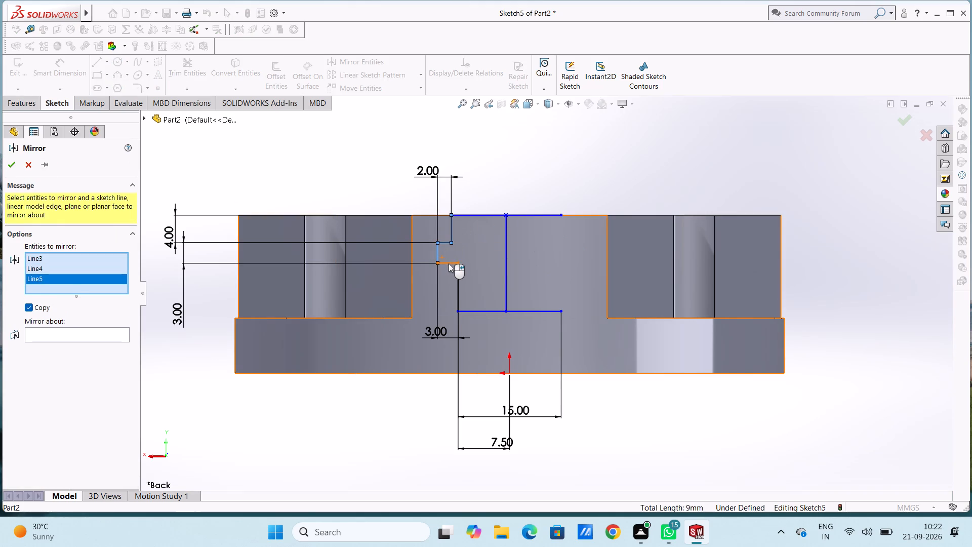
{"action": "left_click", "coordinate": [449, 263]}
{"action": "left_click", "coordinate": [457, 282]}
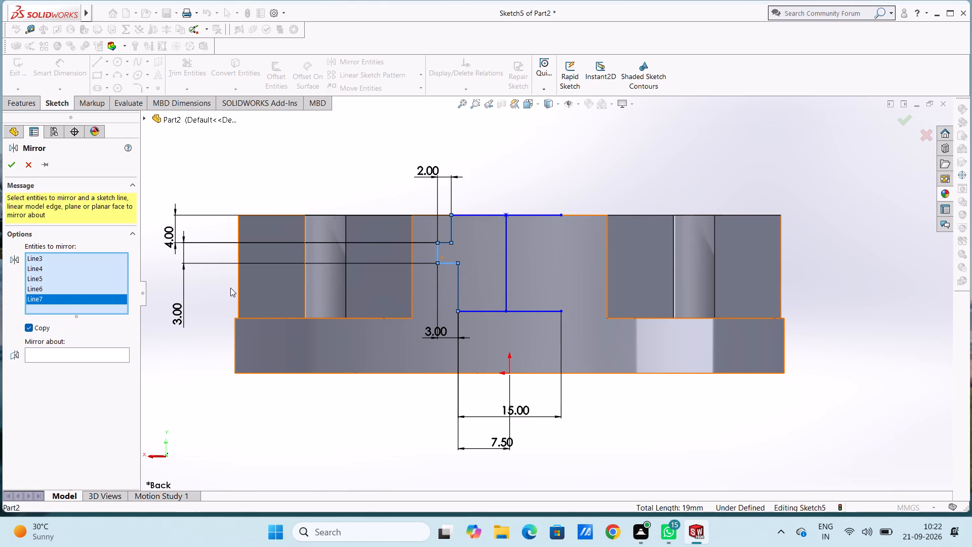
{"action": "left_click", "coordinate": [110, 359]}
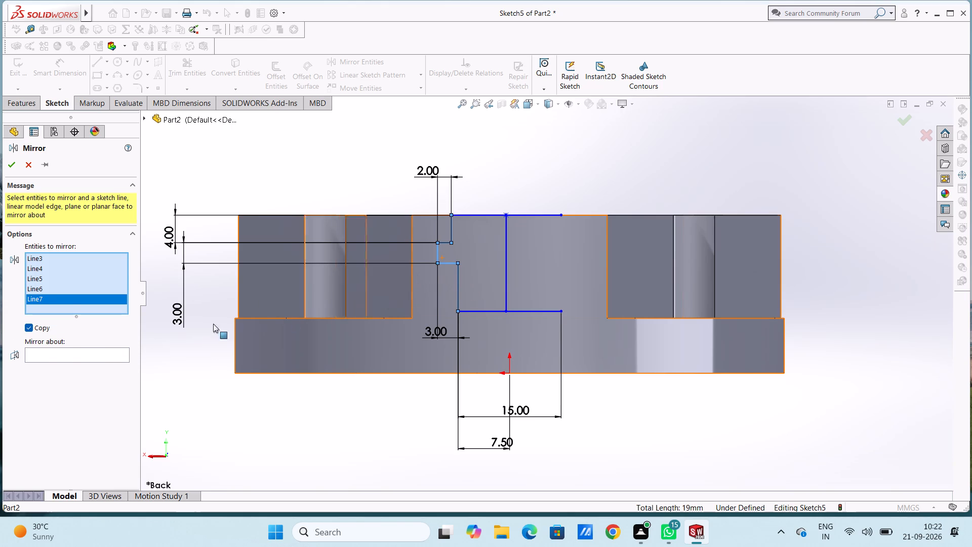
{"action": "left_click", "coordinate": [48, 350]}
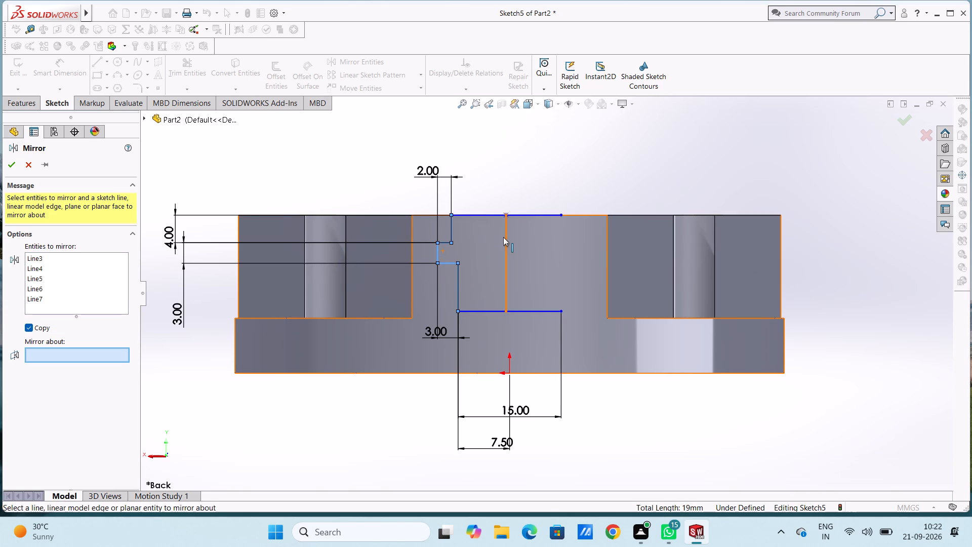
{"action": "left_click", "coordinate": [503, 237]}
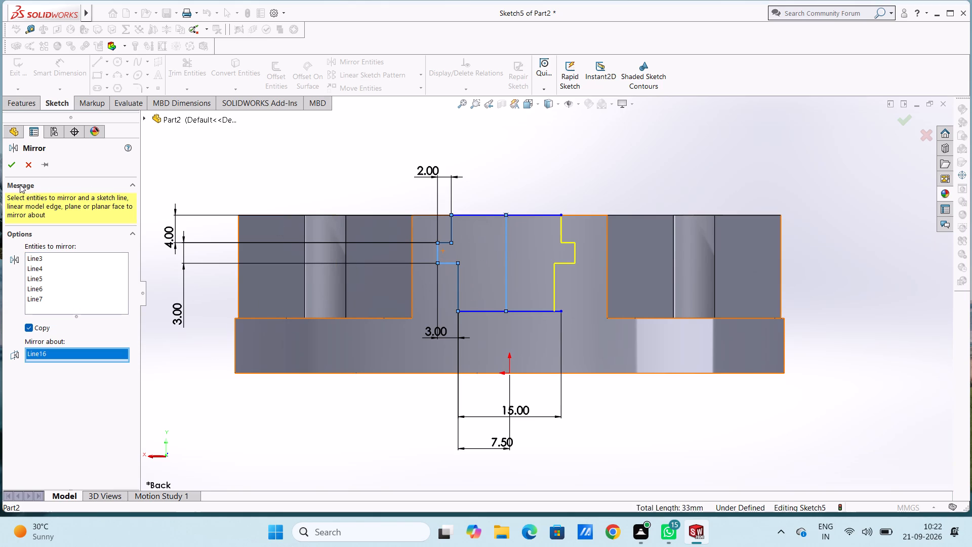
{"action": "left_click", "coordinate": [7, 164]}
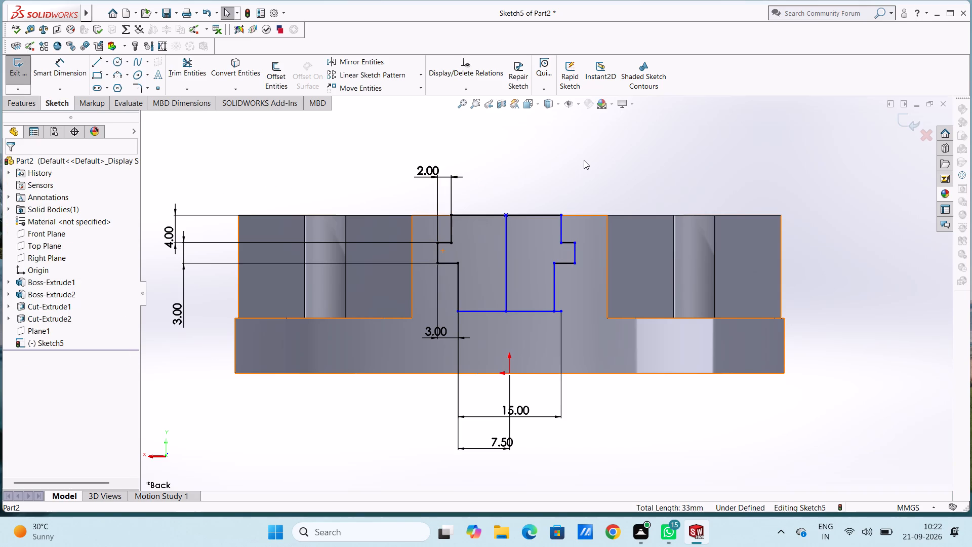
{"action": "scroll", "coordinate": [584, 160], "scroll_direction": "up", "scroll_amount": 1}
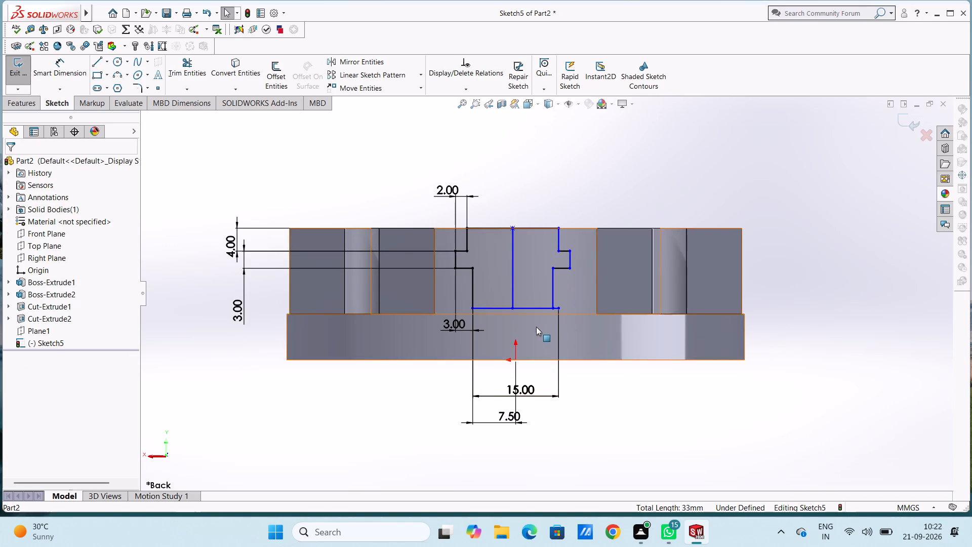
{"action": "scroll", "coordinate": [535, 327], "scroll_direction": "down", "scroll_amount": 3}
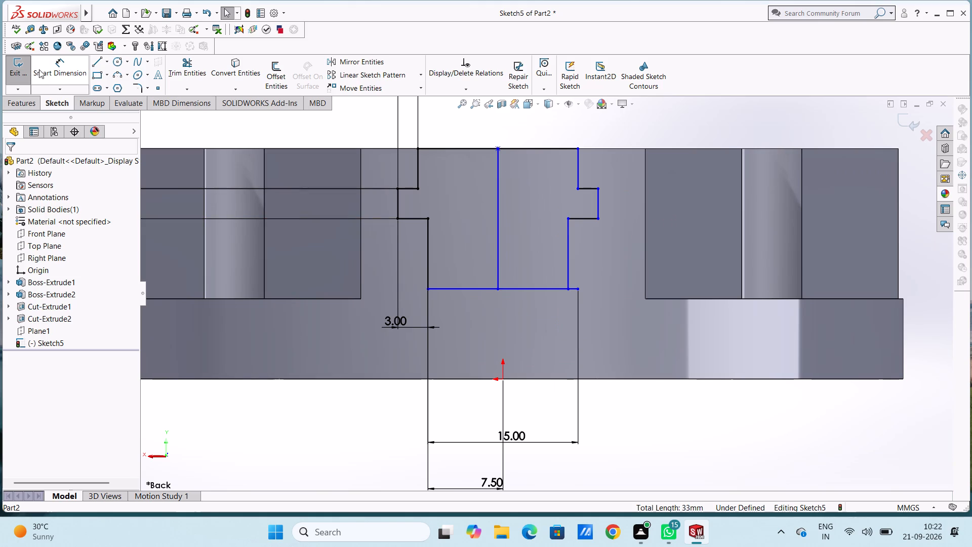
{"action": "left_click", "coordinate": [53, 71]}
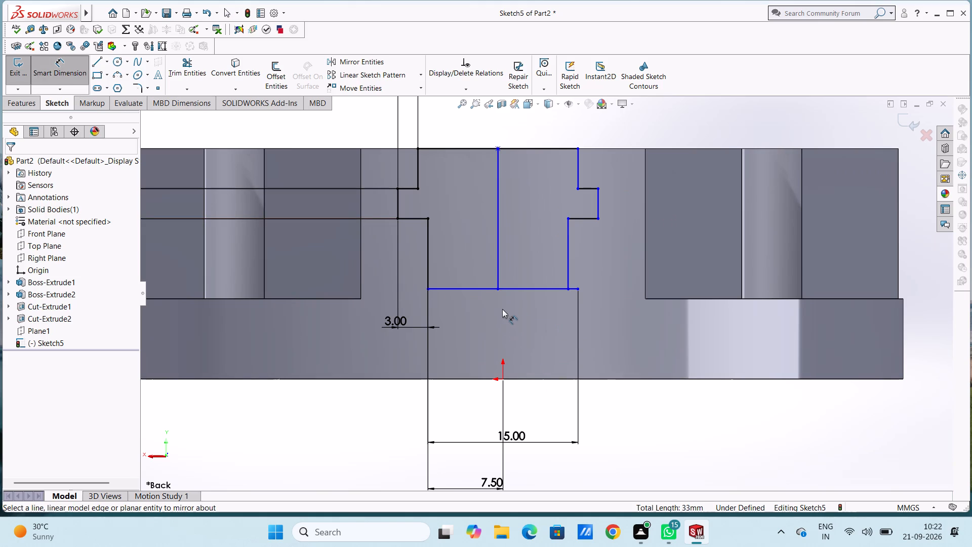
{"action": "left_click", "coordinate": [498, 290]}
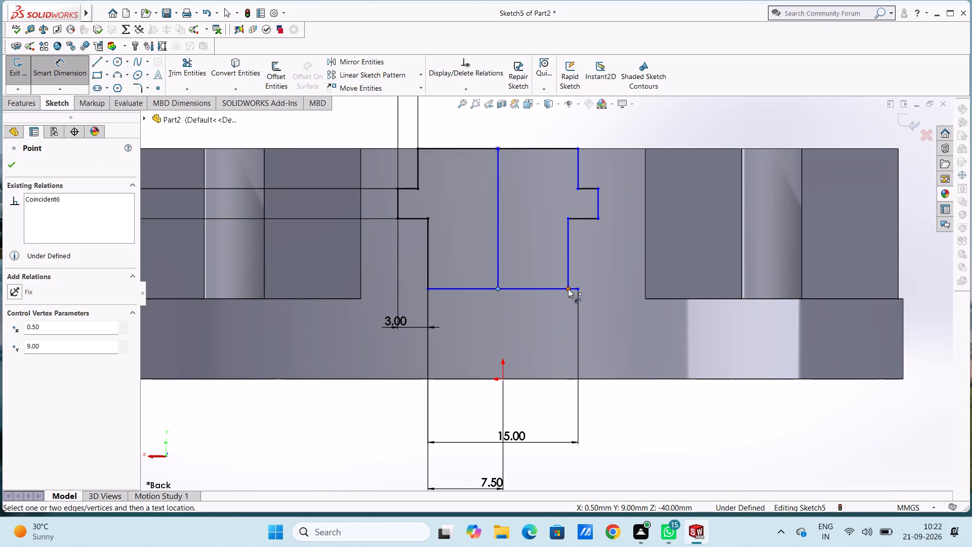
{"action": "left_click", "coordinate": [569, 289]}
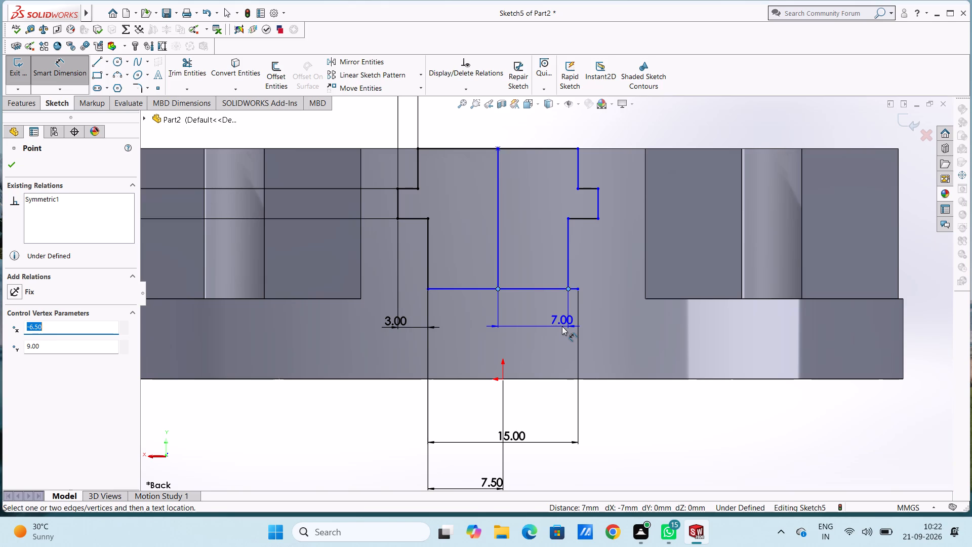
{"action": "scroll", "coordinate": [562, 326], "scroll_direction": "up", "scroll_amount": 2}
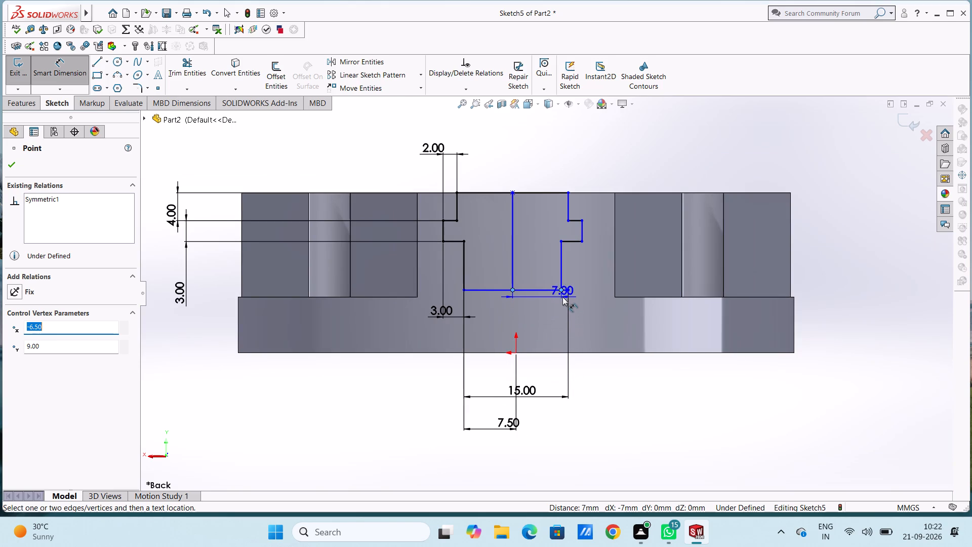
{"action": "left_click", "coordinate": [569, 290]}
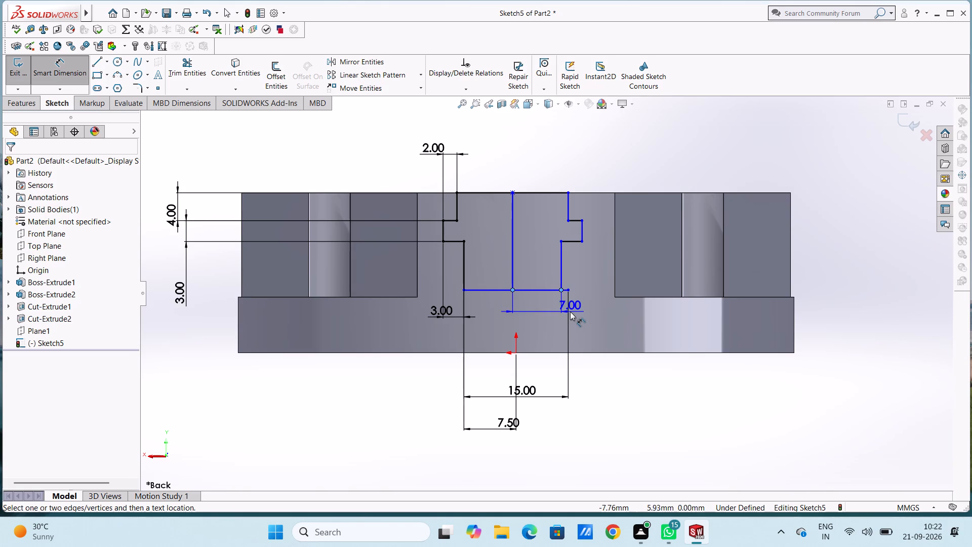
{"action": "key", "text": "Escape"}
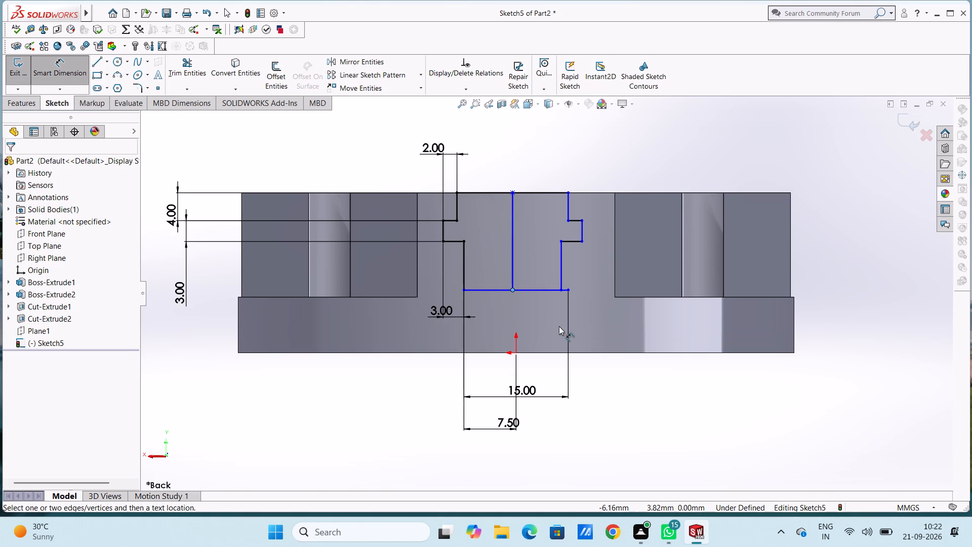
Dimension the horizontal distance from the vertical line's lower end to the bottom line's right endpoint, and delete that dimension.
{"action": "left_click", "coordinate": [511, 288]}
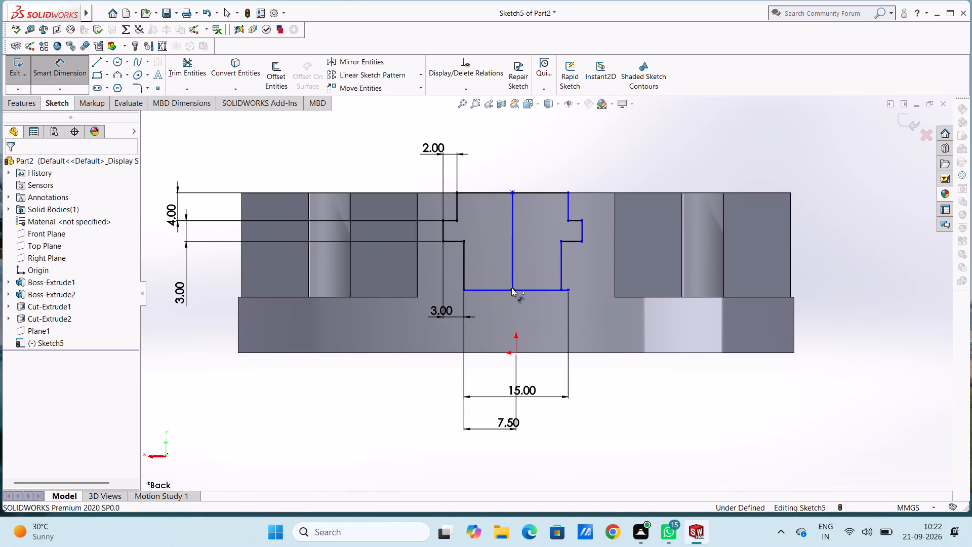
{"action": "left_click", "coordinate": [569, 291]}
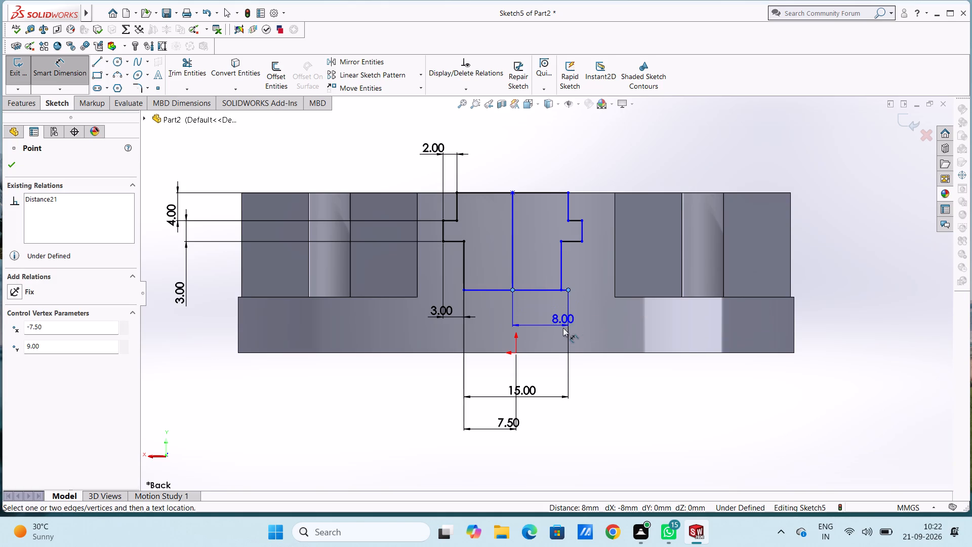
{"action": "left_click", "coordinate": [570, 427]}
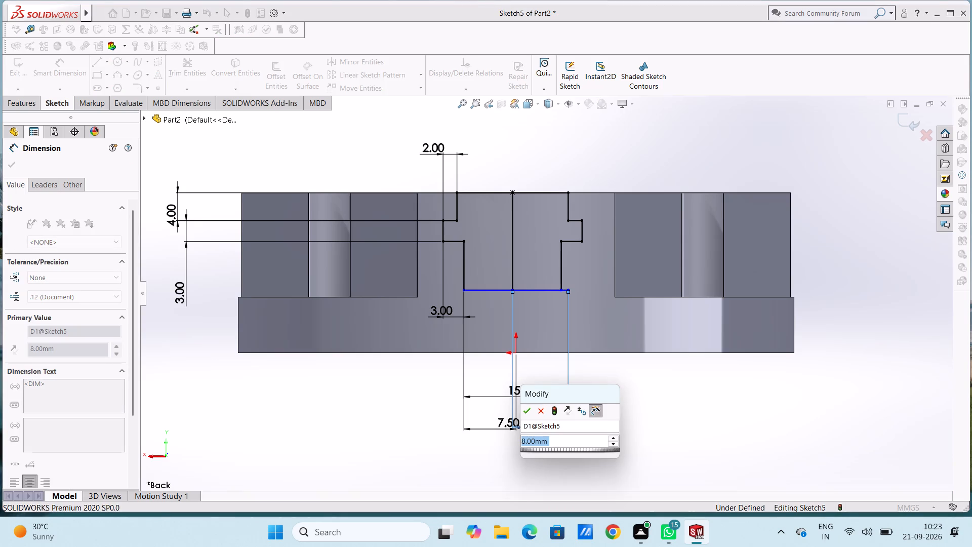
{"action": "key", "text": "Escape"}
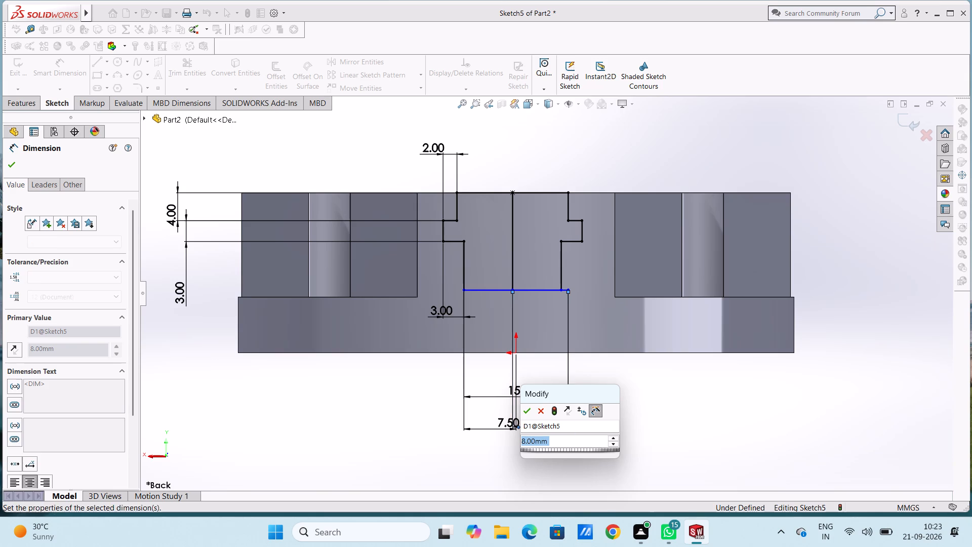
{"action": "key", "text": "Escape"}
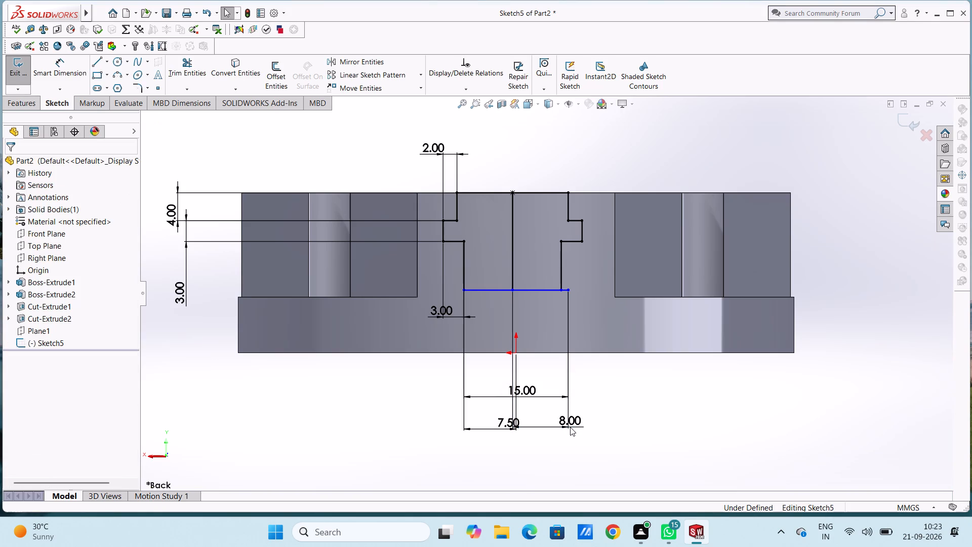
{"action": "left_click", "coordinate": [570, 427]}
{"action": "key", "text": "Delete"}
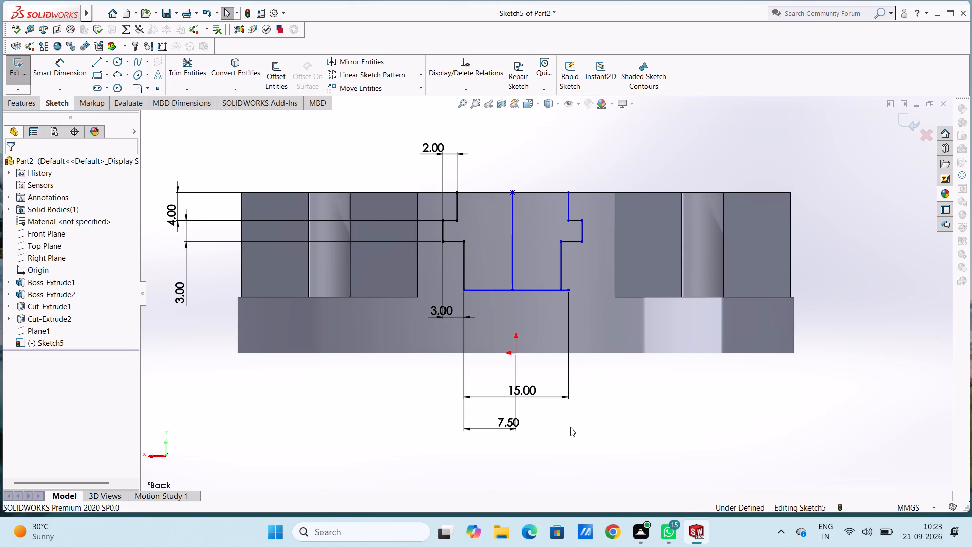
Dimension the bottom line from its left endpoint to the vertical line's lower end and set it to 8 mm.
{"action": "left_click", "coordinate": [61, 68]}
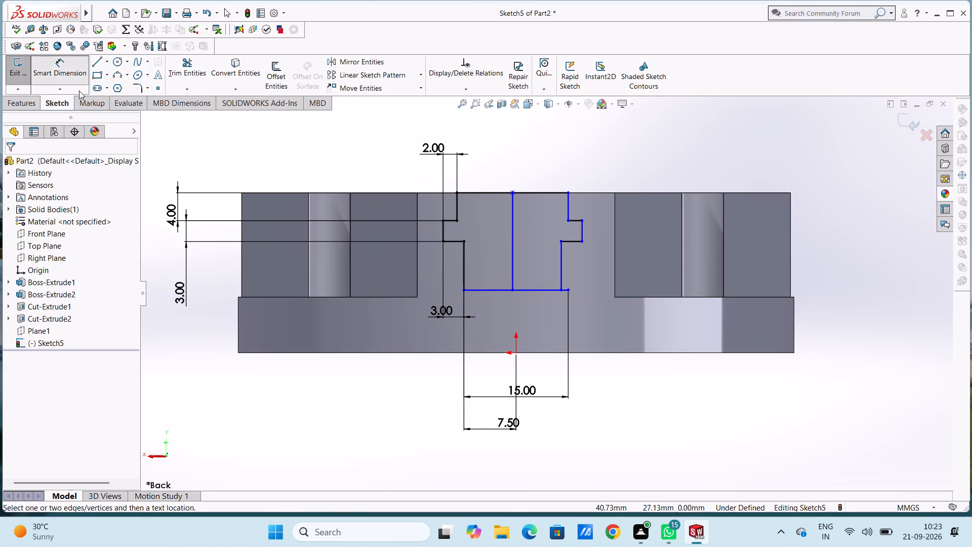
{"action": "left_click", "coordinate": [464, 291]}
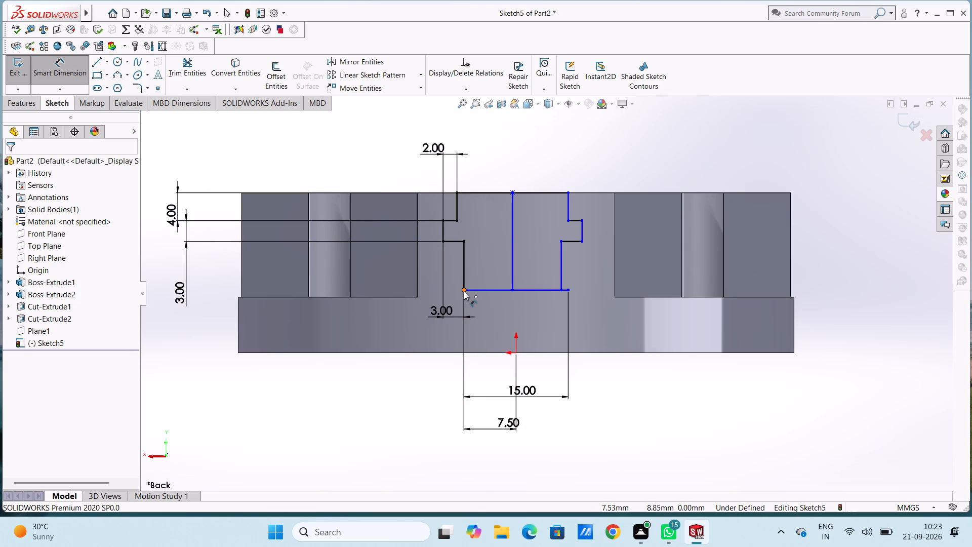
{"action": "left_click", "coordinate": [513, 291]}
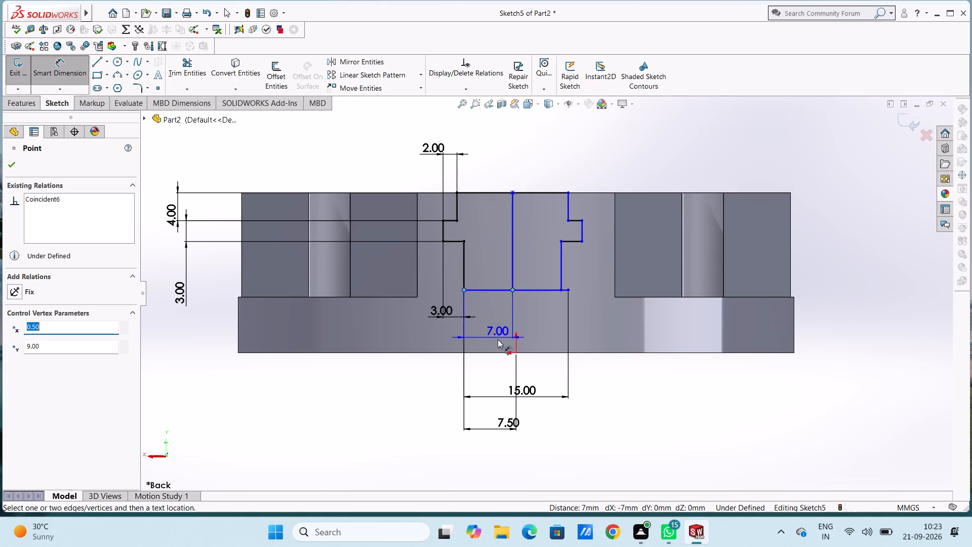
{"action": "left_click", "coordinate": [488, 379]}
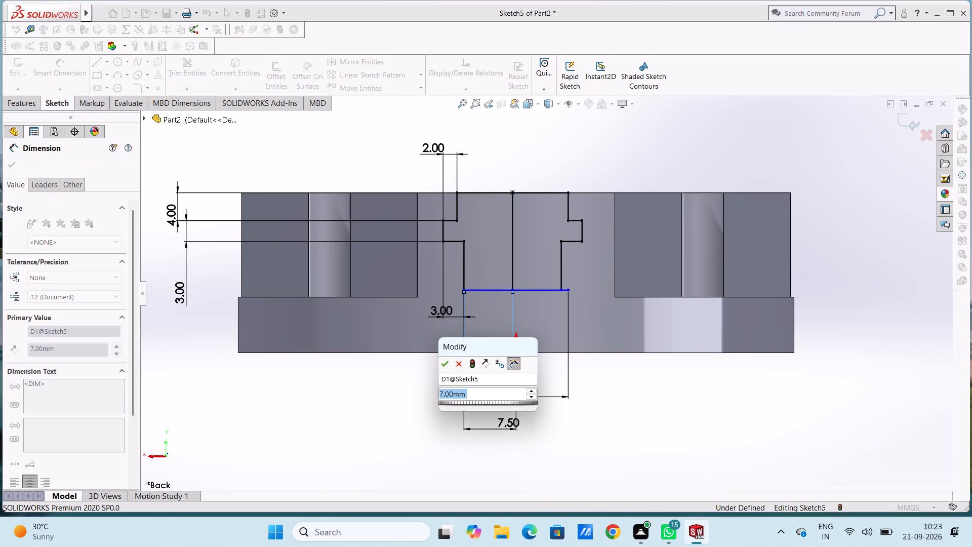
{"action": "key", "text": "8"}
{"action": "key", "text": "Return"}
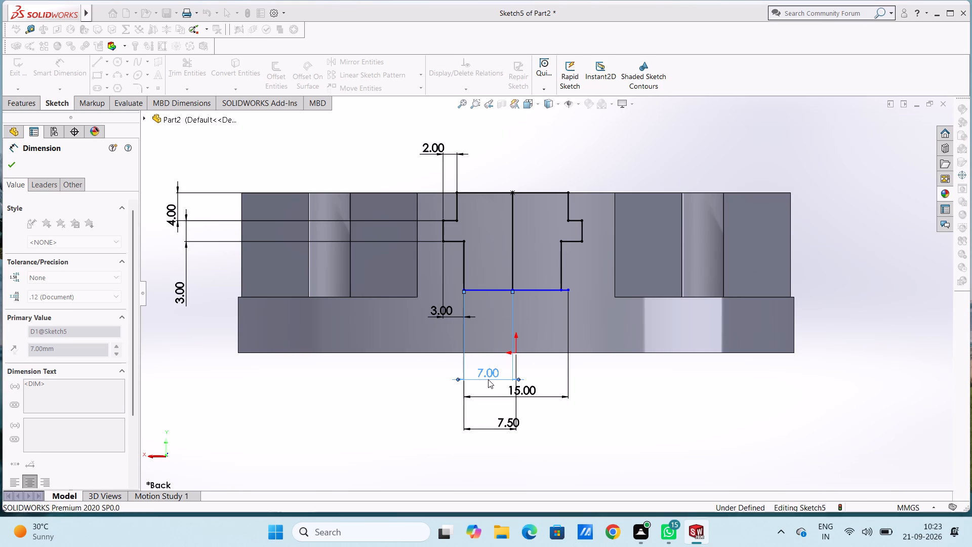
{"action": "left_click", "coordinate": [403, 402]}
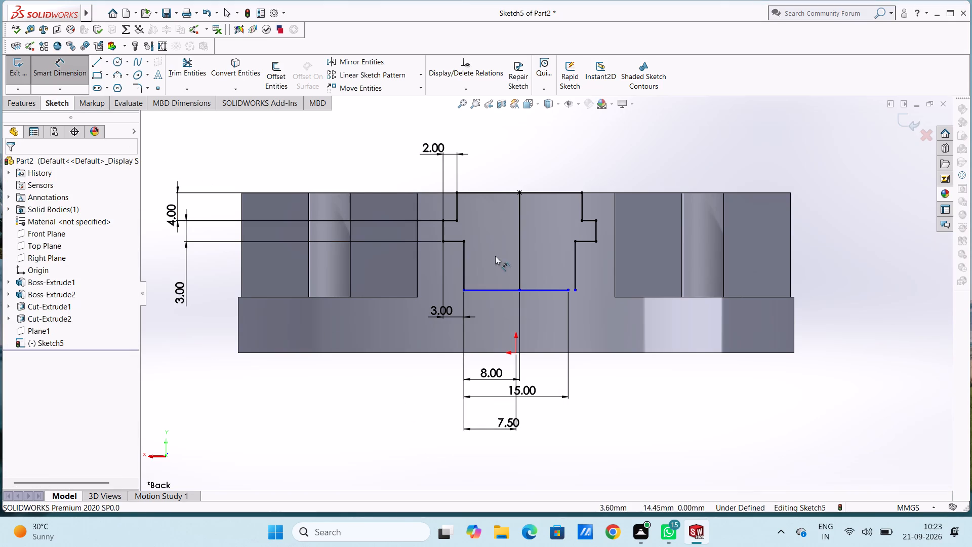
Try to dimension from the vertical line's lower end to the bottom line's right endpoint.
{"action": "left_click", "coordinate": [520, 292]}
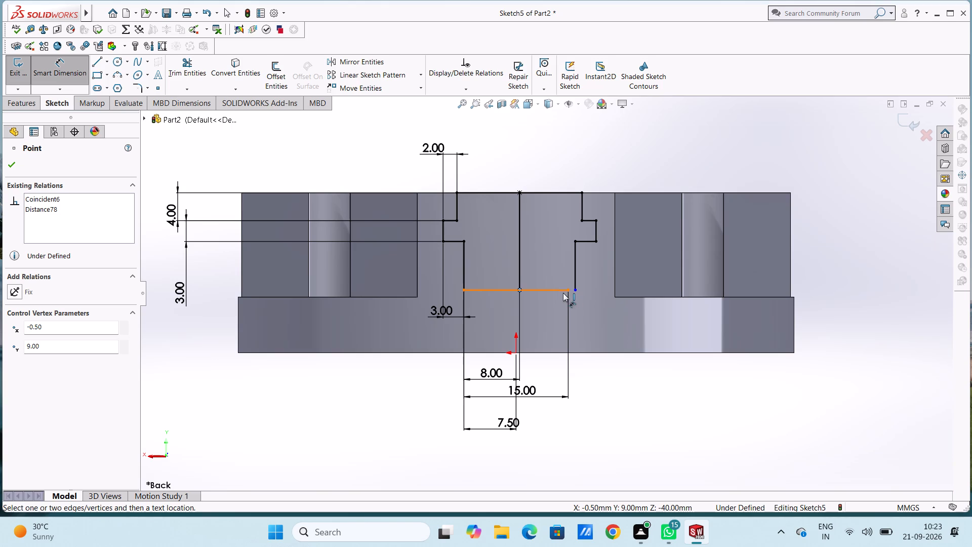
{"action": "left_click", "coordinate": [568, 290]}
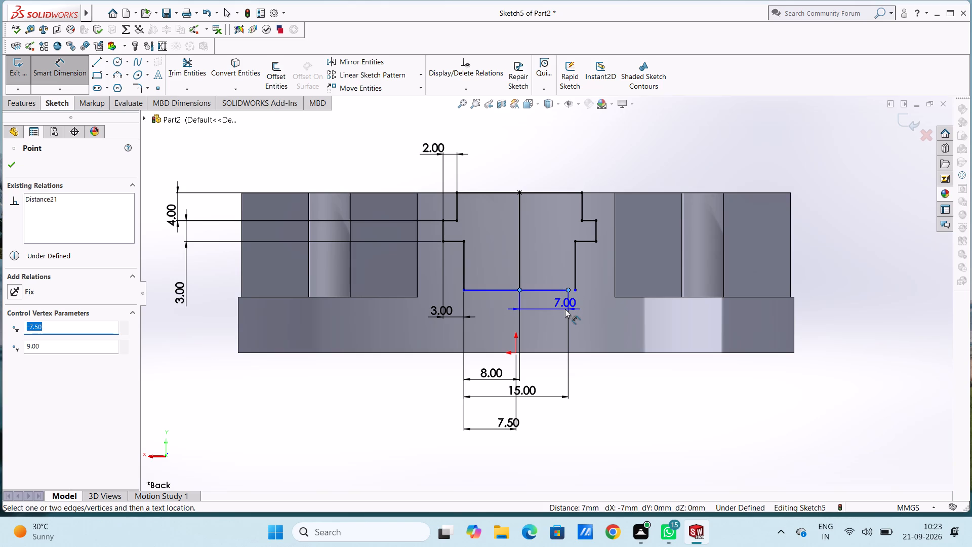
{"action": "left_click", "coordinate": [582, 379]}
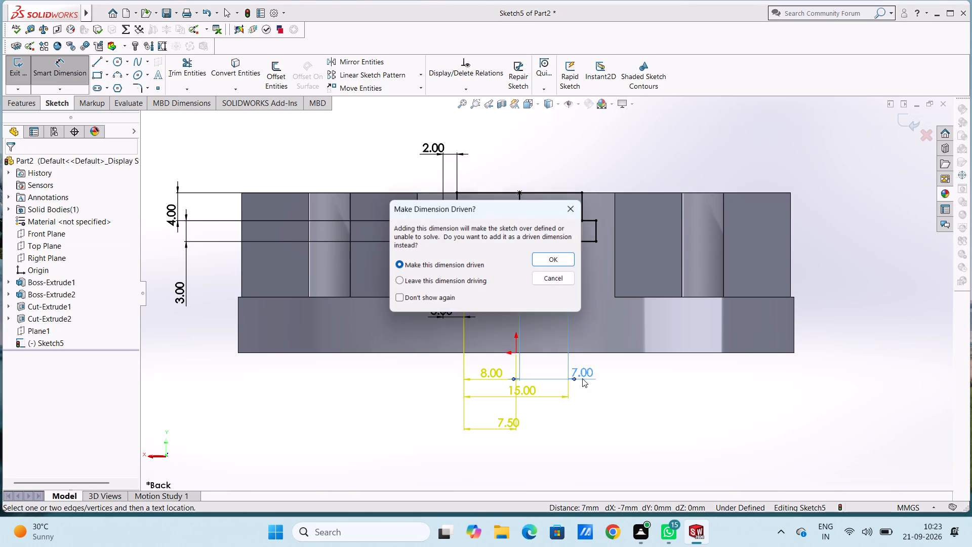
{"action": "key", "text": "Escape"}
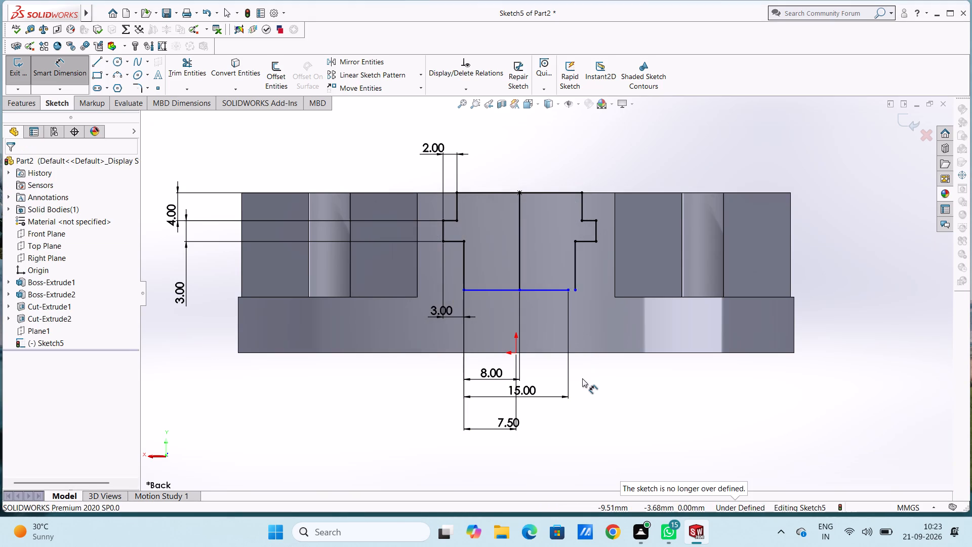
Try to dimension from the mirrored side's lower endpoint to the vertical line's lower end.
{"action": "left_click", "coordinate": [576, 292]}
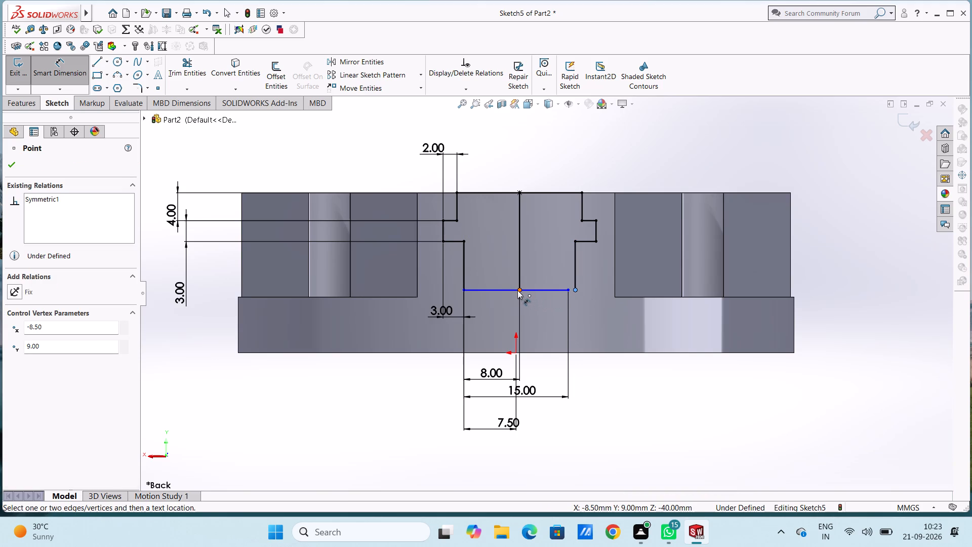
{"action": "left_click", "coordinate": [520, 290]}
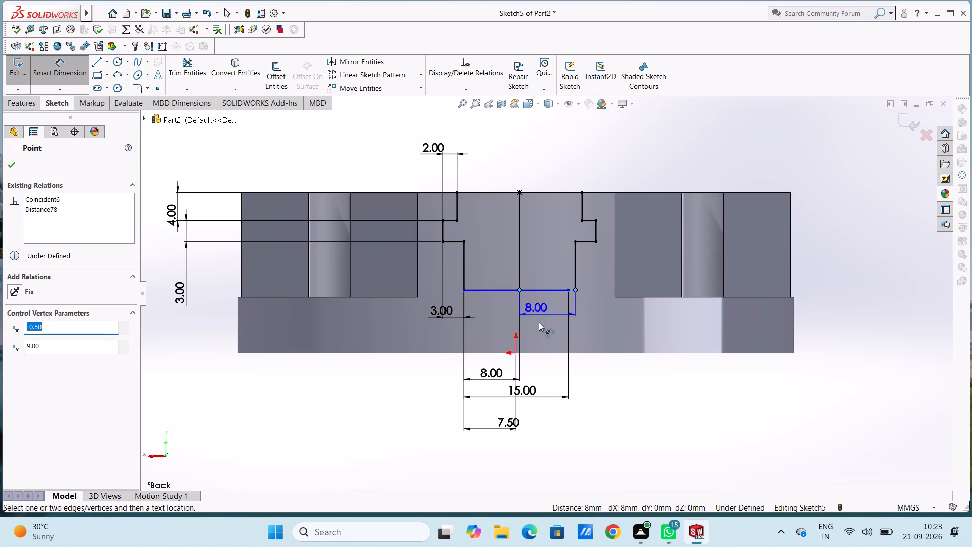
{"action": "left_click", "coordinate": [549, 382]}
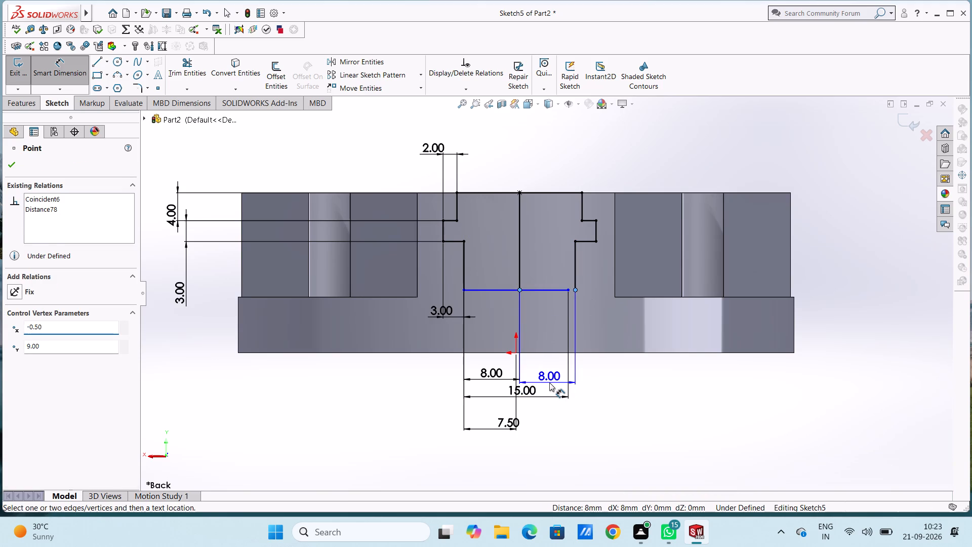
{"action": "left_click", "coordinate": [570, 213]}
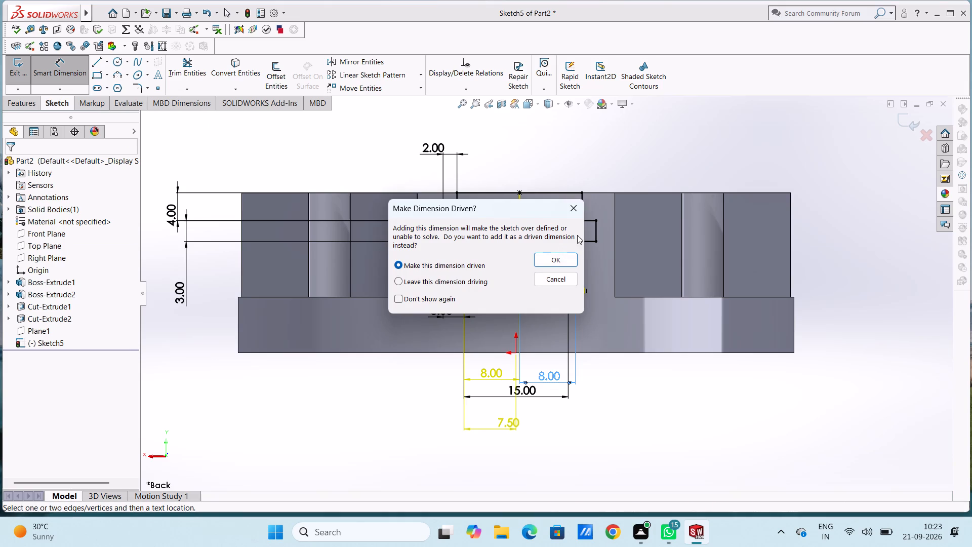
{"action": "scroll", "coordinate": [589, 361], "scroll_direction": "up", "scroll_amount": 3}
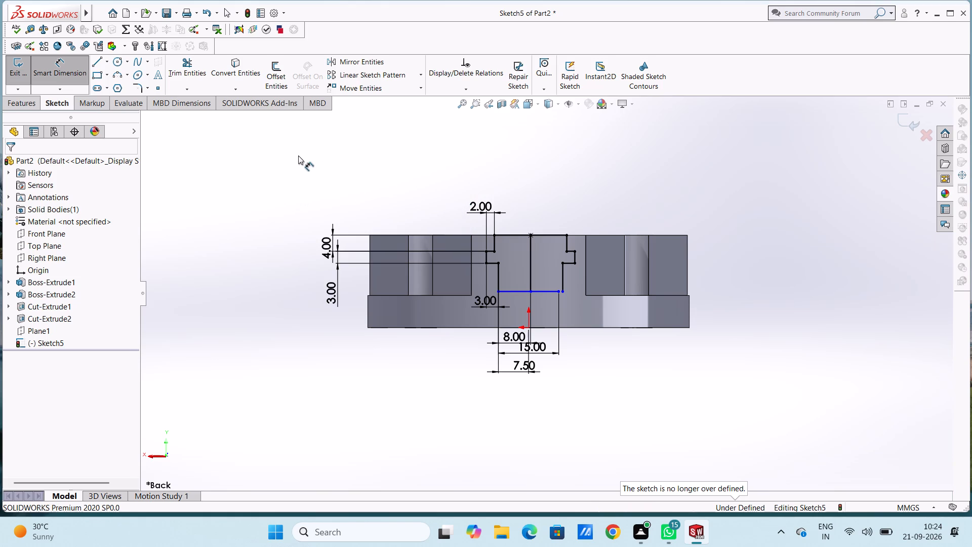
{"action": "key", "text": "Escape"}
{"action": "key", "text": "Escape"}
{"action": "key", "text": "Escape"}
Delete the whole slot profile from the sketch, including its vertical line, mirrored side and dimensions.
{"action": "left_click_drag", "start_coordinate": [294, 164], "coordinate": [779, 372]}
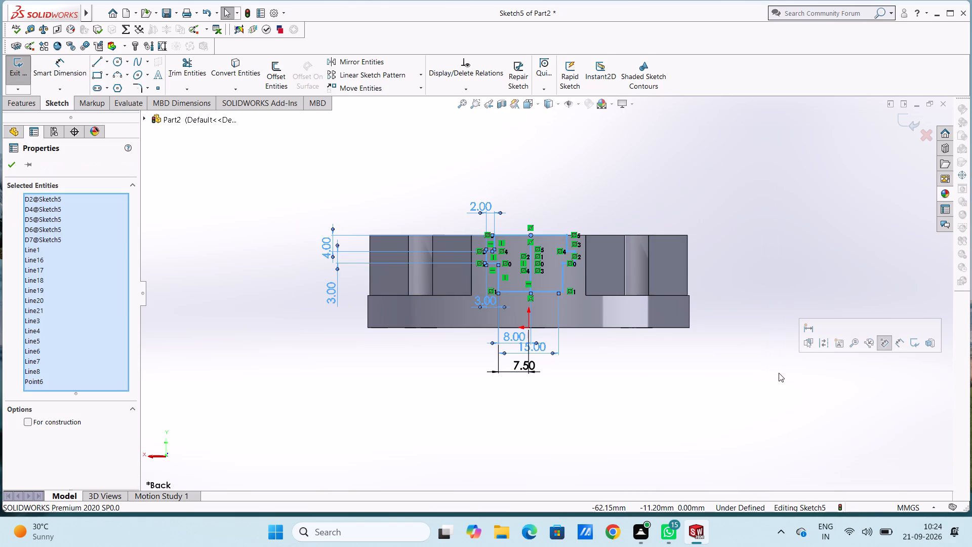
{"action": "key", "text": "Delete"}
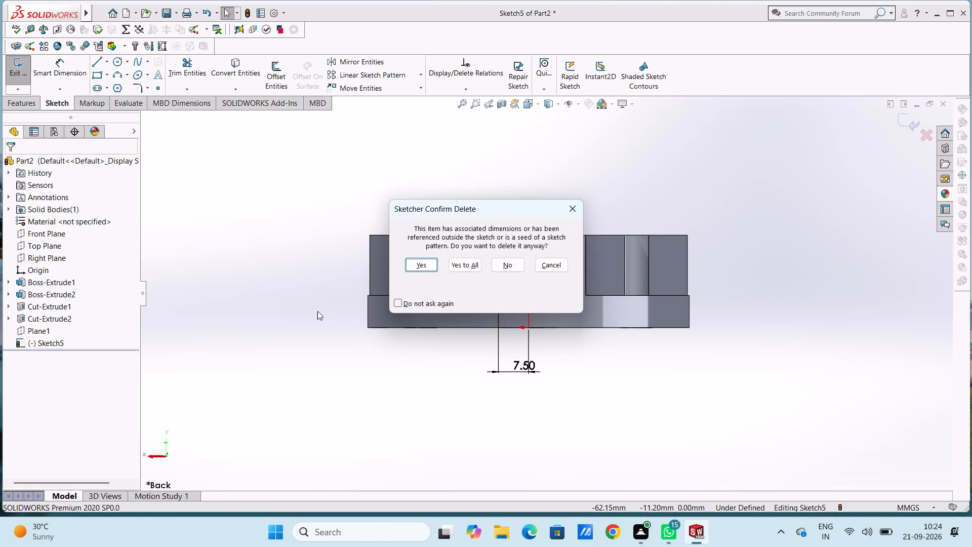
{"action": "left_click", "coordinate": [420, 265]}
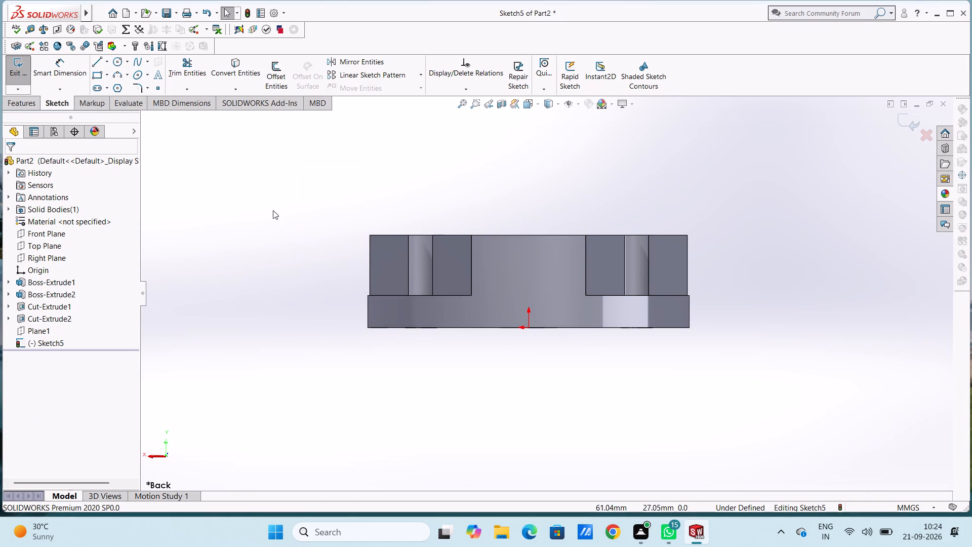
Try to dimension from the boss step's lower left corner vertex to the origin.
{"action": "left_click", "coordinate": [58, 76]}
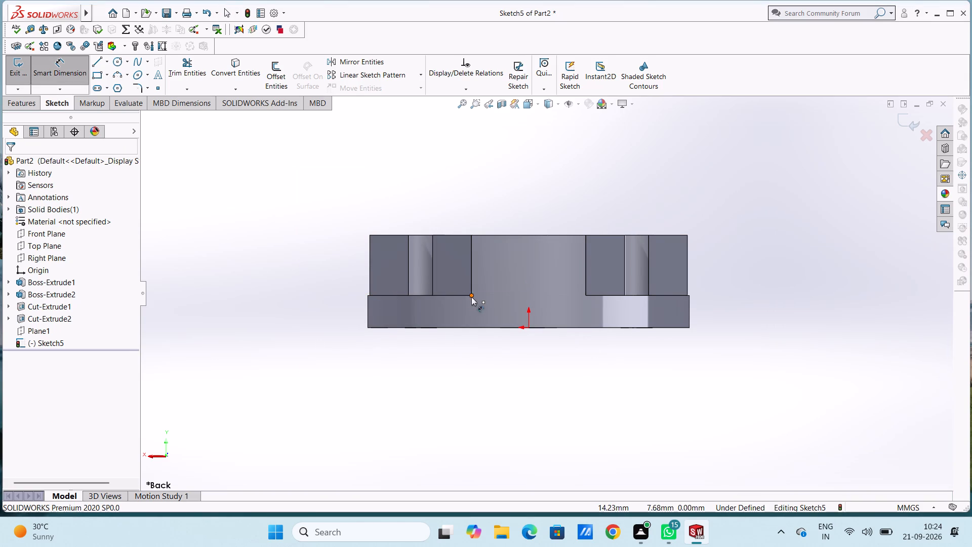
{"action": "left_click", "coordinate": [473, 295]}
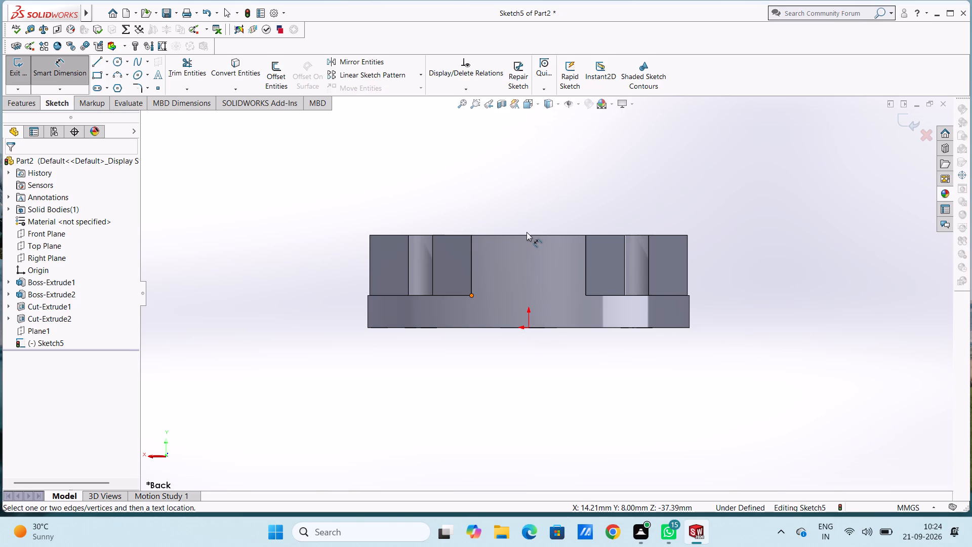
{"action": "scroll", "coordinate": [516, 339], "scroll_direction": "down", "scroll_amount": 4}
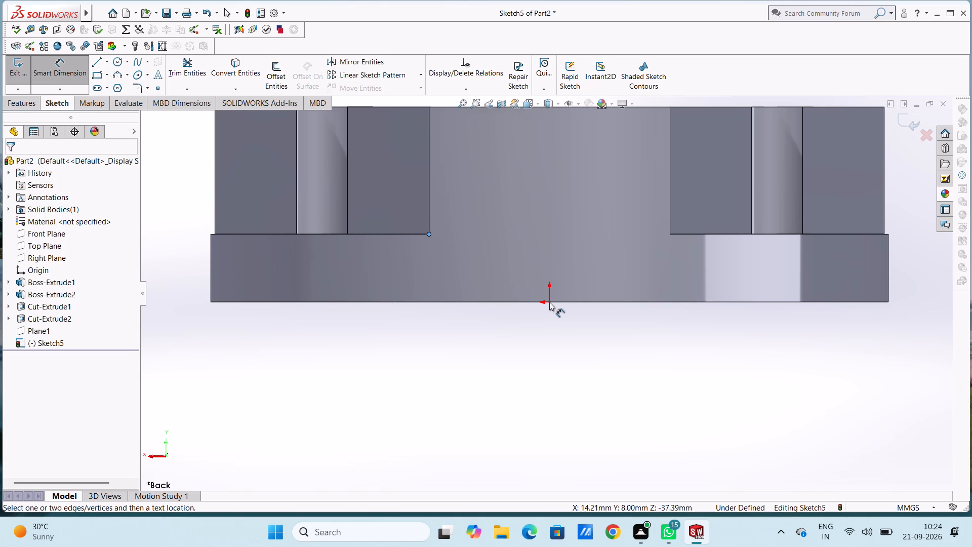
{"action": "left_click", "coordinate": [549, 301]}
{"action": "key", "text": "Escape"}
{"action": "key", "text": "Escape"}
Draw a horizontal midpoint line centred above the origin on the boss's top edge, extending 8 mm to each side.
{"action": "scroll", "coordinate": [535, 341], "scroll_direction": "up", "scroll_amount": 3}
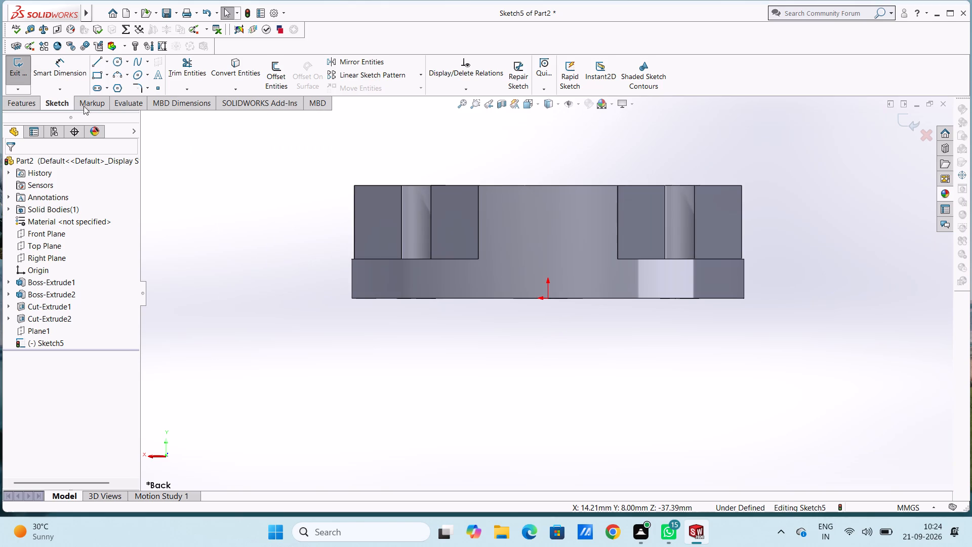
{"action": "left_click", "coordinate": [106, 62]}
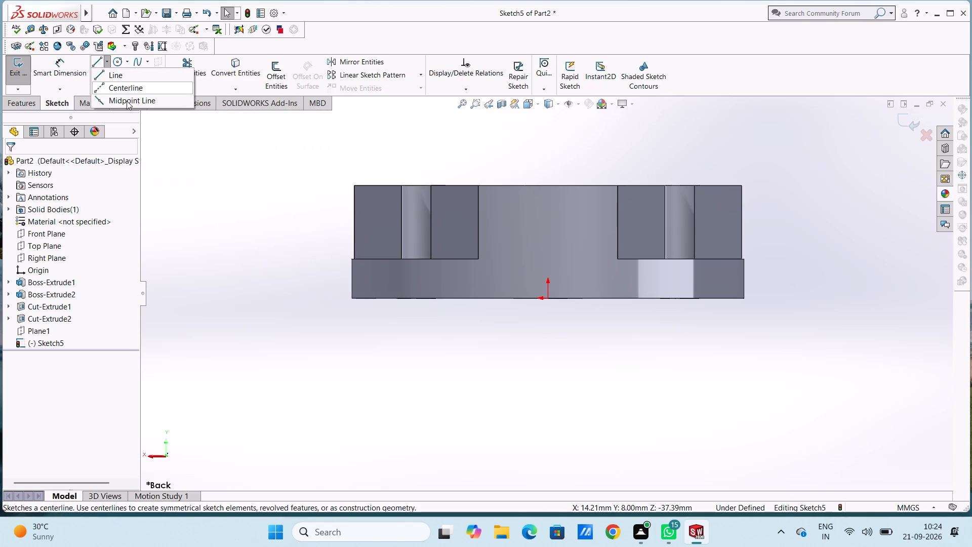
{"action": "left_click", "coordinate": [132, 99]}
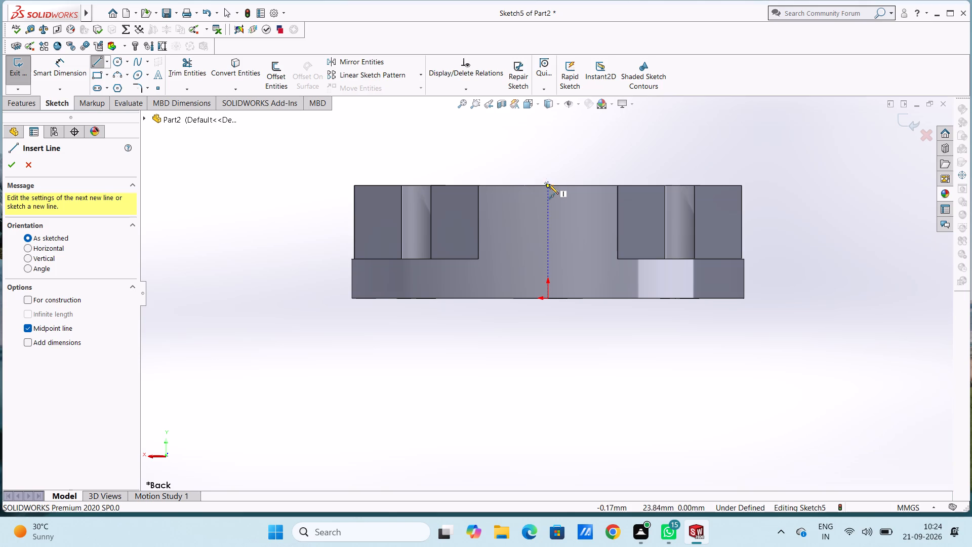
{"action": "left_click", "coordinate": [549, 184]}
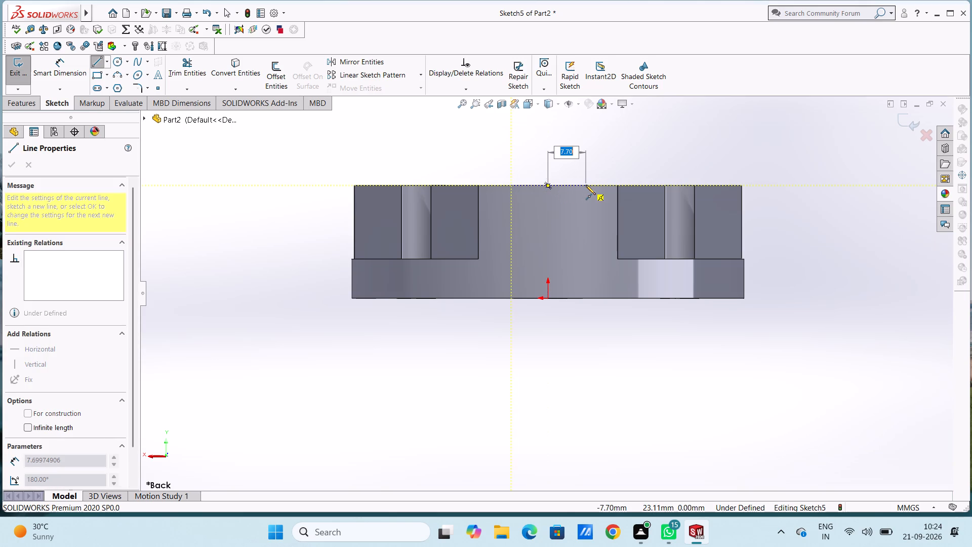
{"action": "key", "text": "8"}
{"action": "key", "text": "Return"}
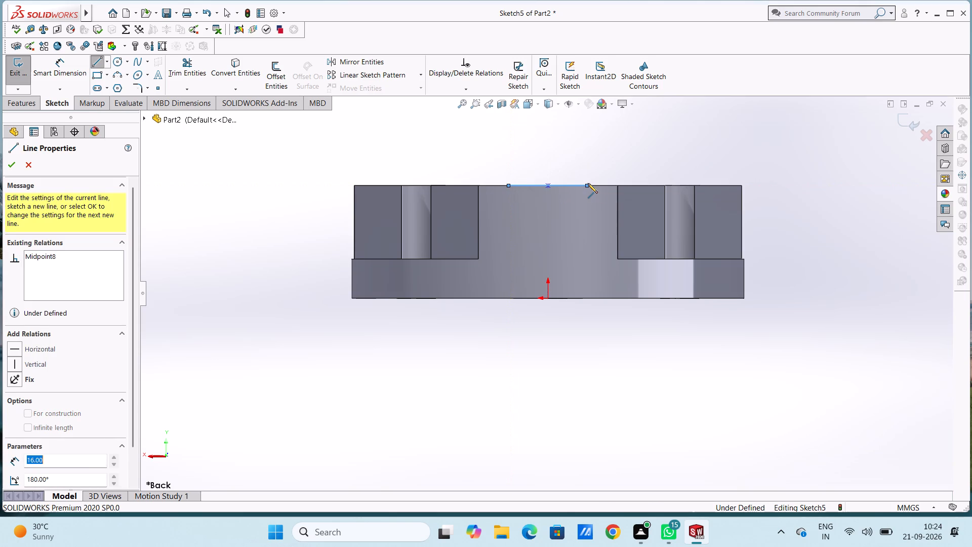
{"action": "key", "text": "Escape"}
{"action": "key", "text": "Escape"}
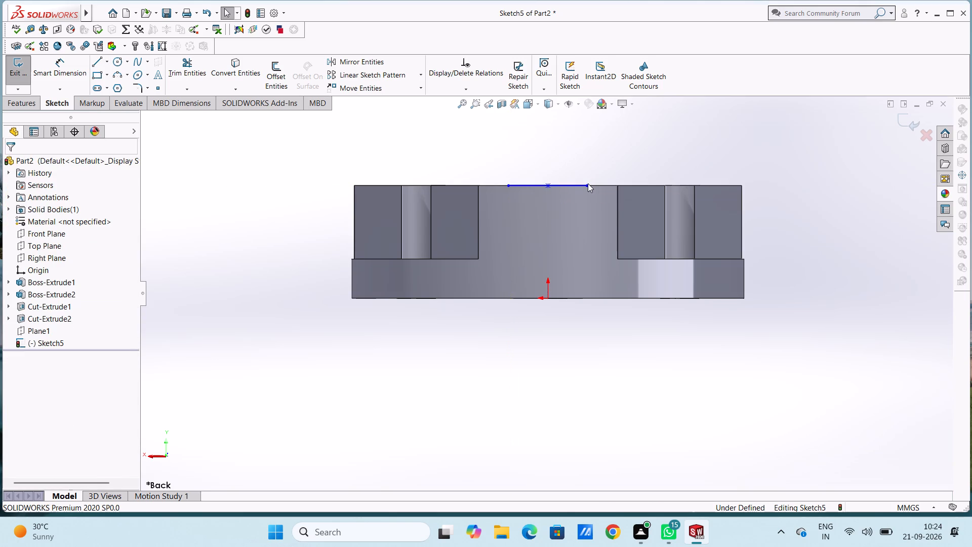
Dimension the length of the horizontal line on the boss's top edge.
{"action": "left_click", "coordinate": [64, 70]}
{"action": "left_click", "coordinate": [536, 184]}
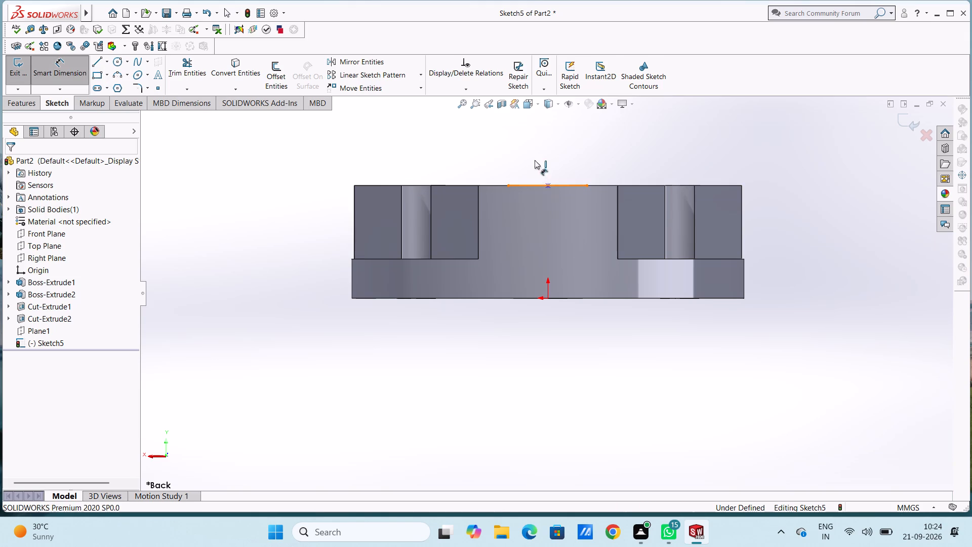
{"action": "left_click", "coordinate": [541, 125]}
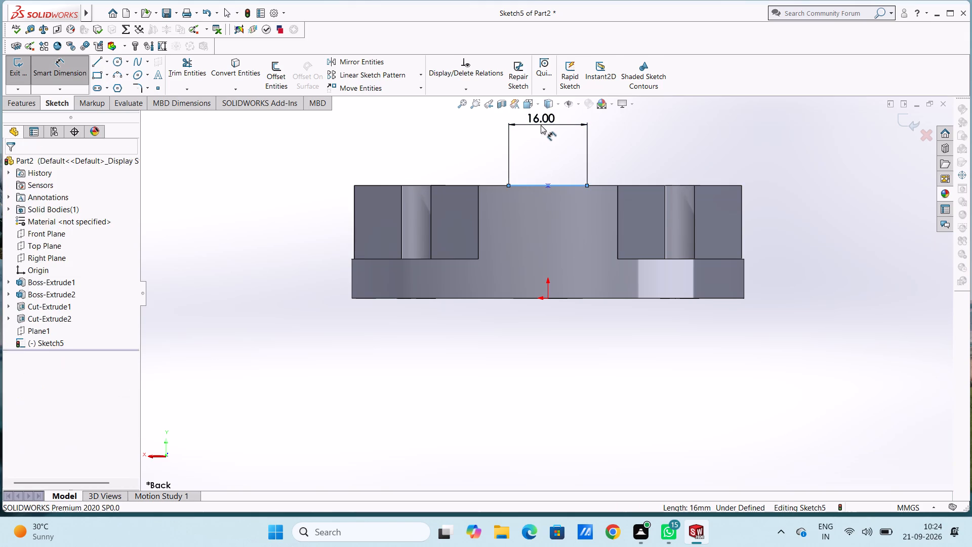
{"action": "left_click", "coordinate": [498, 113]}
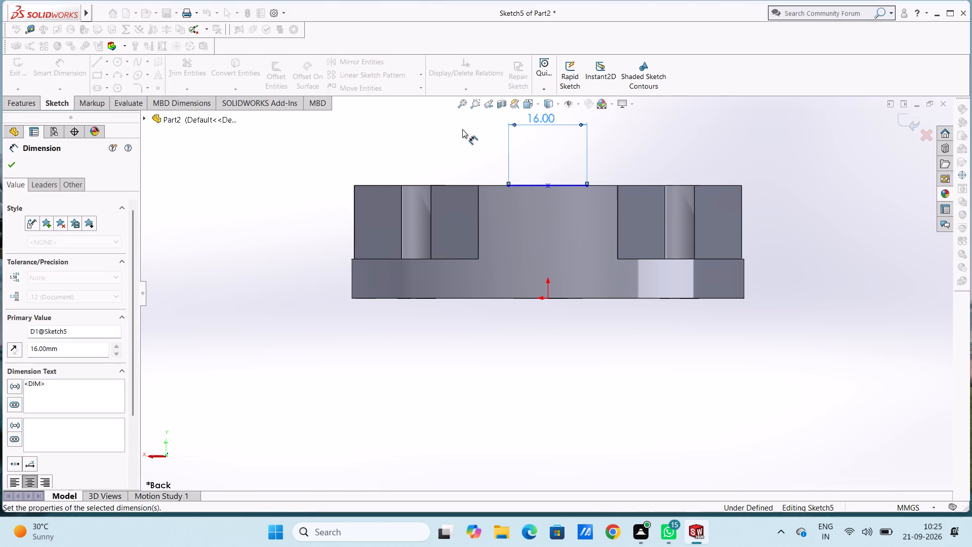
{"action": "left_click", "coordinate": [462, 129]}
{"action": "key", "text": "Escape"}
{"action": "key", "text": "Escape"}
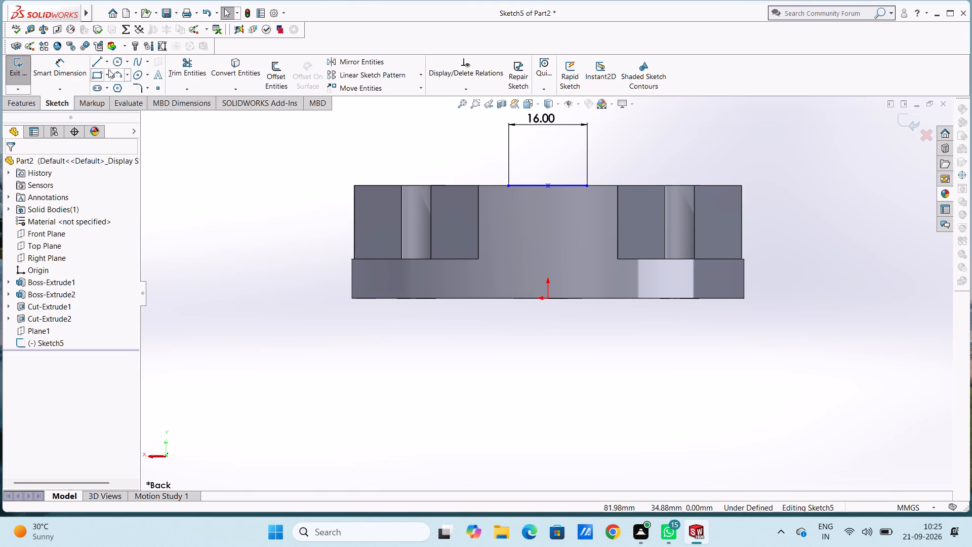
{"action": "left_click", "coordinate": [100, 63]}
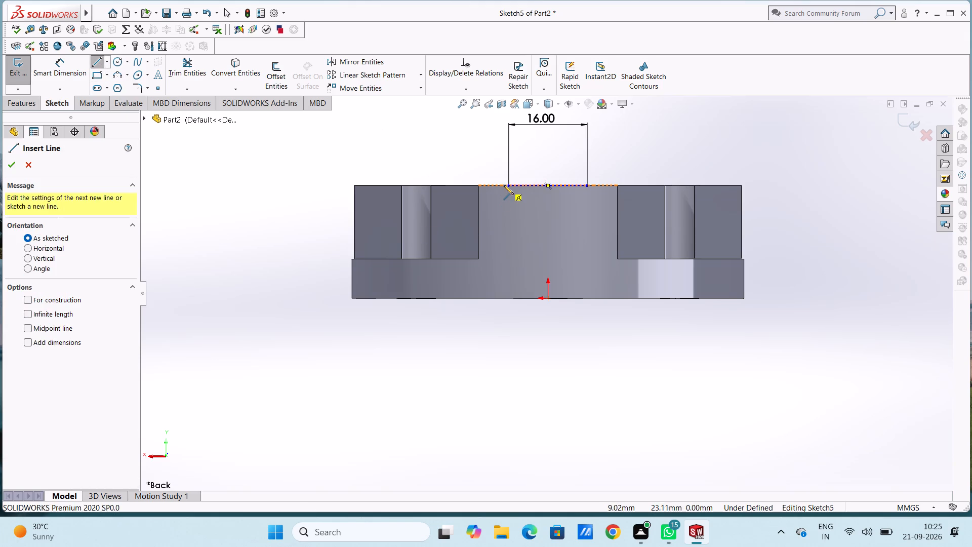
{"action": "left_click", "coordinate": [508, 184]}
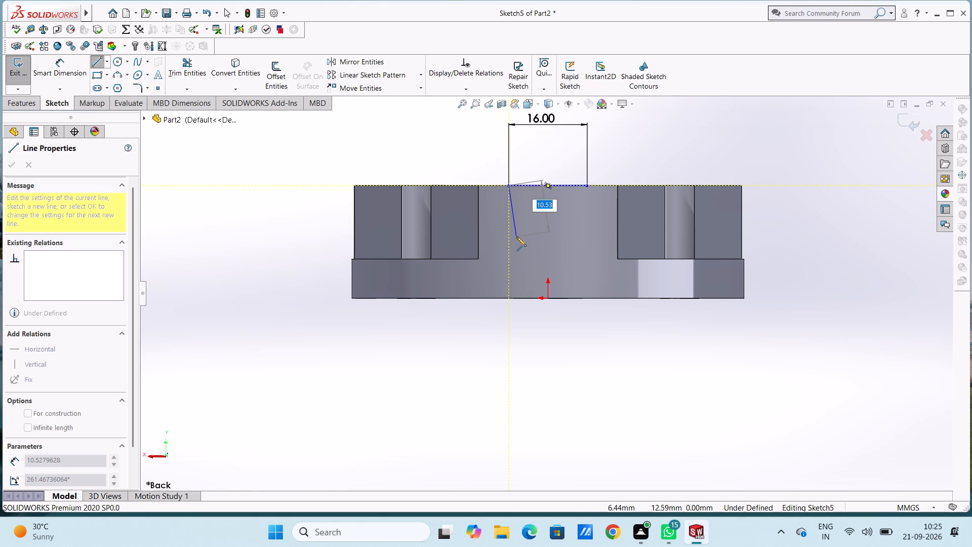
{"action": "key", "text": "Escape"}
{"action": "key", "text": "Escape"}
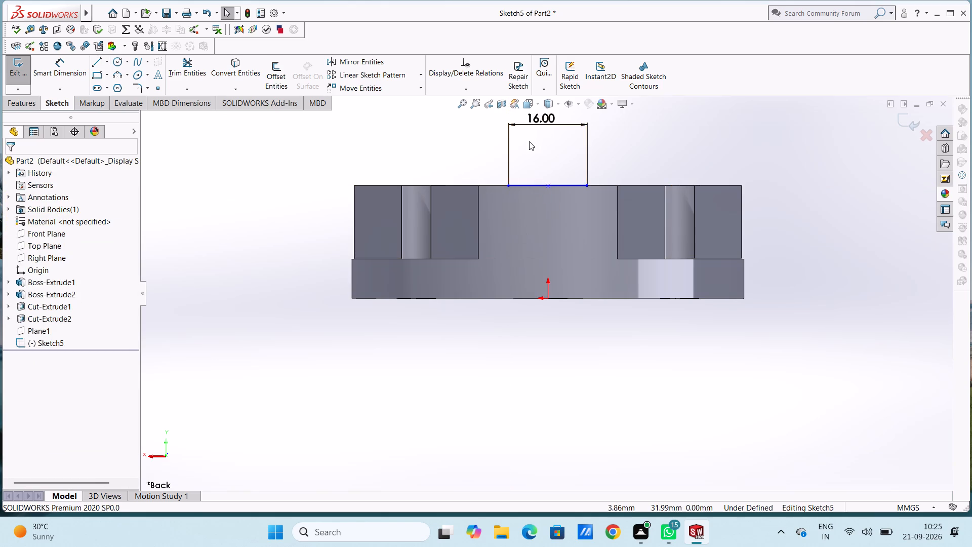
Undo the length dimension and the horizontal midpoint line on the boss's top edge.
{"action": "key", "text": "ctrl+z"}
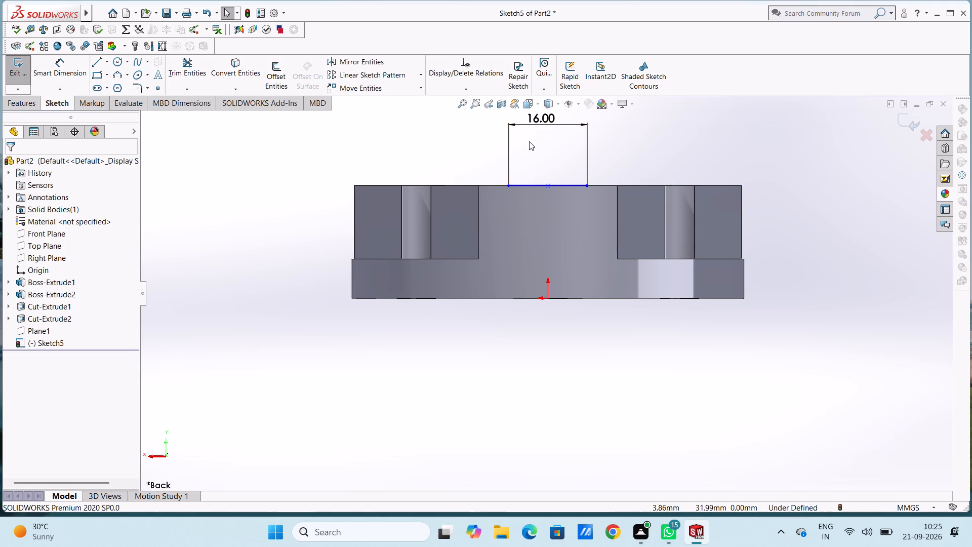
{"action": "key", "text": "ctrl+z"}
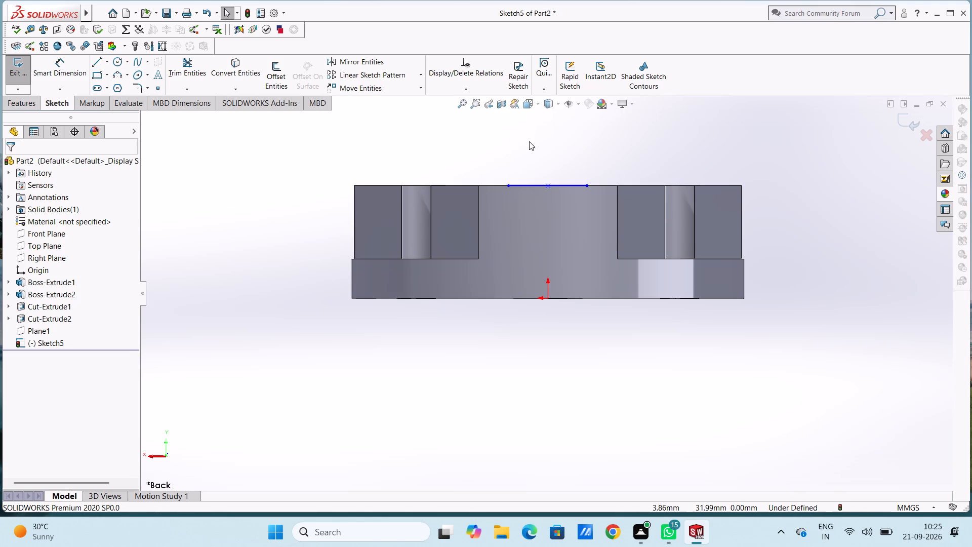
{"action": "key", "text": "ctrl+z"}
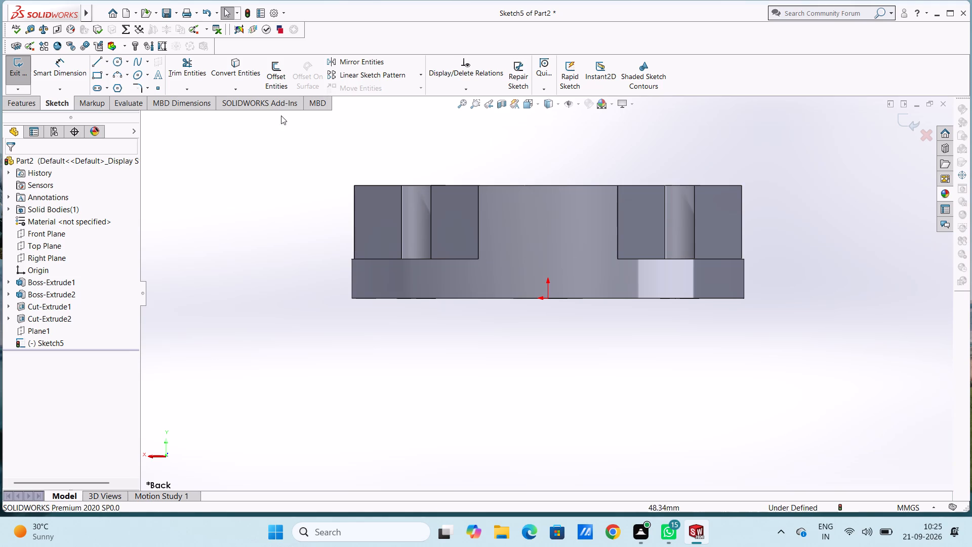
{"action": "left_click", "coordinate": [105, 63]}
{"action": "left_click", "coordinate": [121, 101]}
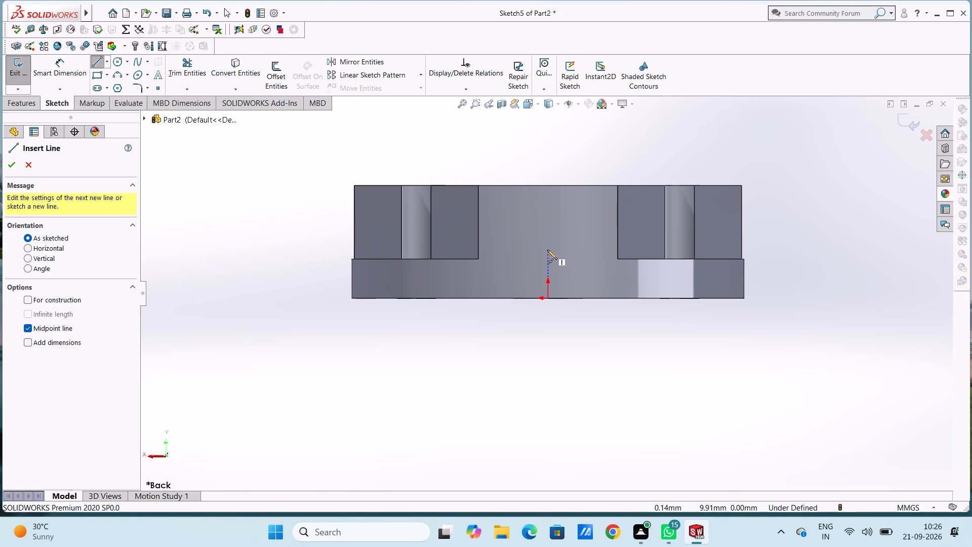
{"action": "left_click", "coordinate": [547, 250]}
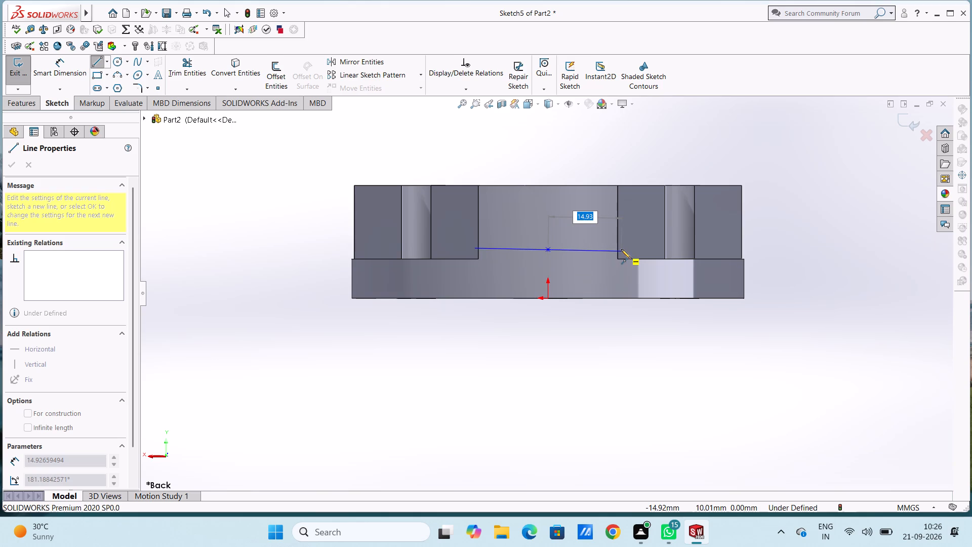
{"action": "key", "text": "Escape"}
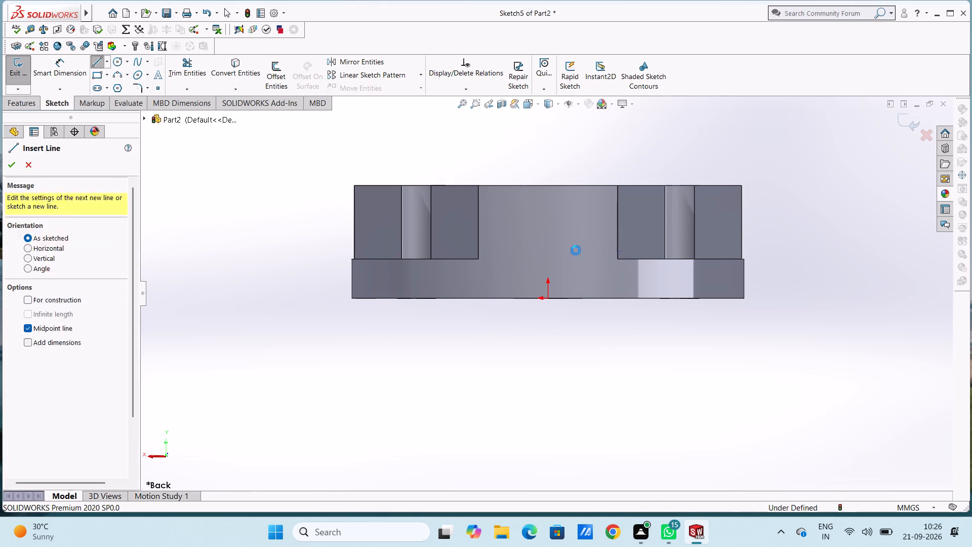
Draw a 6 mm horizontal line from a point about 9.5 mm above the origin and a 12 mm line back over it from its end.
{"action": "left_click", "coordinate": [97, 60]}
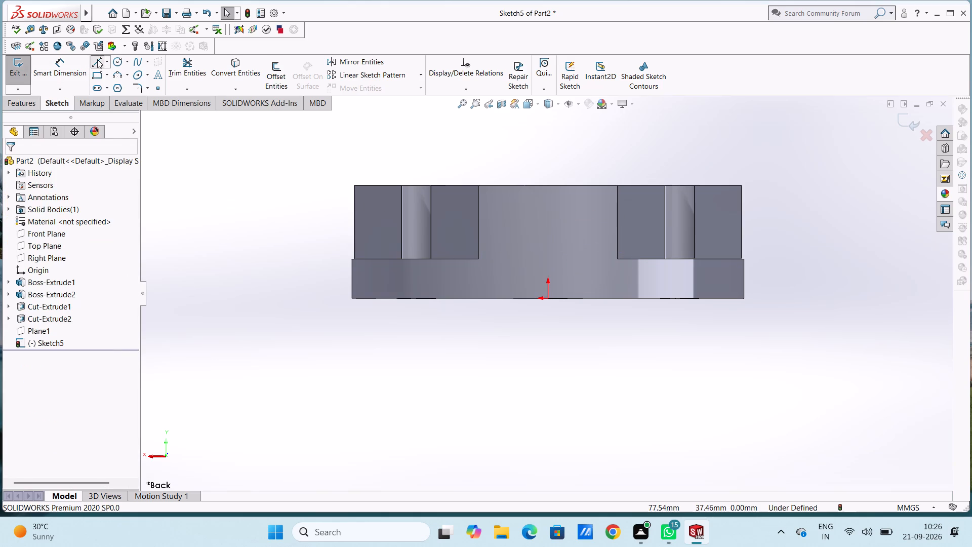
{"action": "left_click", "coordinate": [549, 252]}
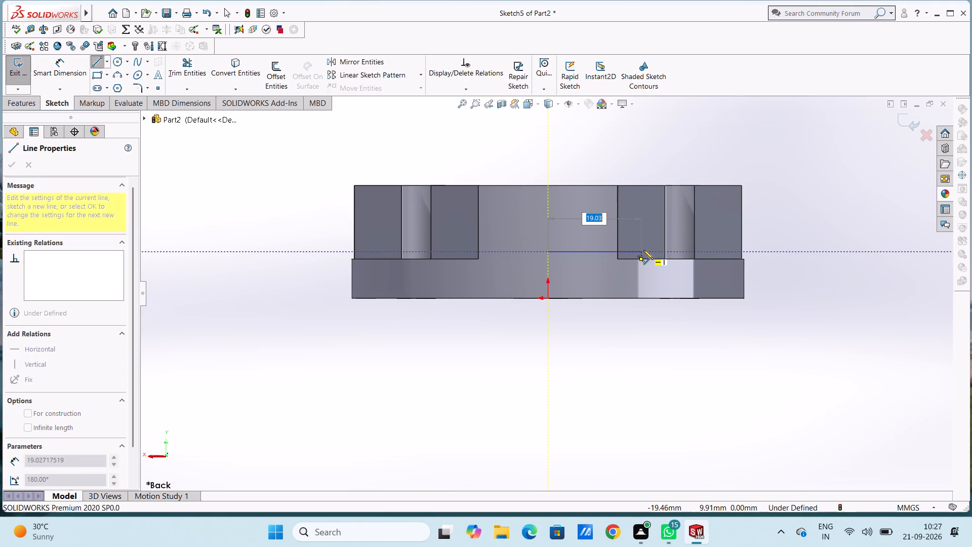
{"action": "key", "text": "6"}
{"action": "key", "text": "Return"}
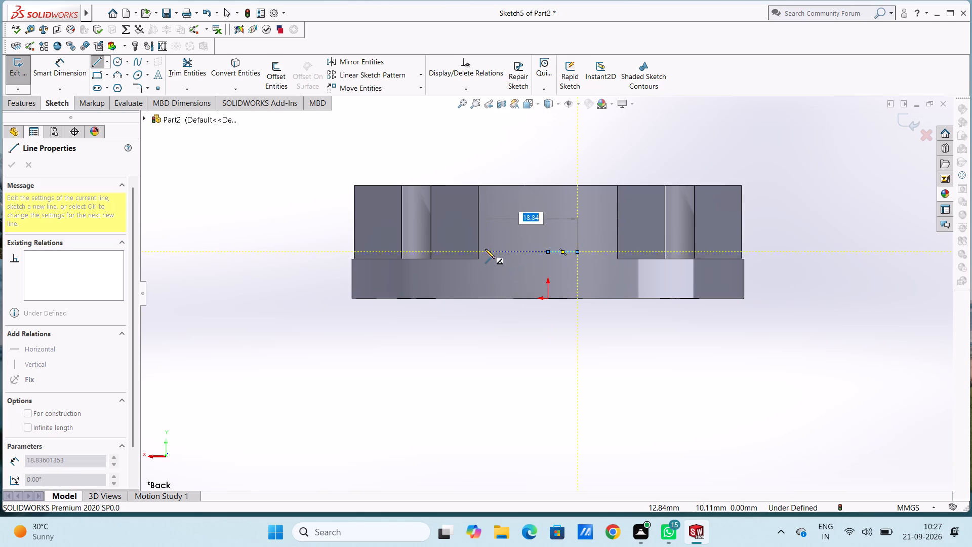
{"action": "type", "text": "12"}
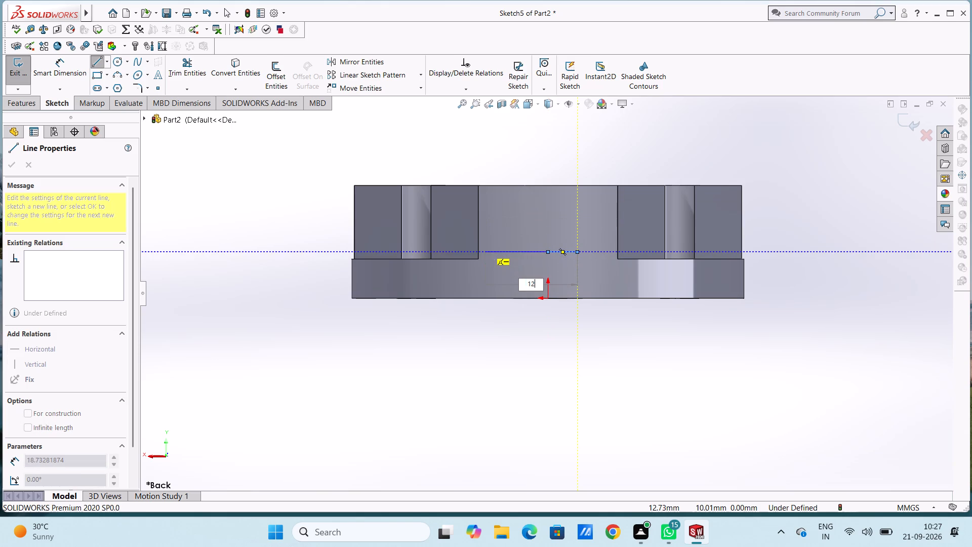
{"action": "key", "text": "Return"}
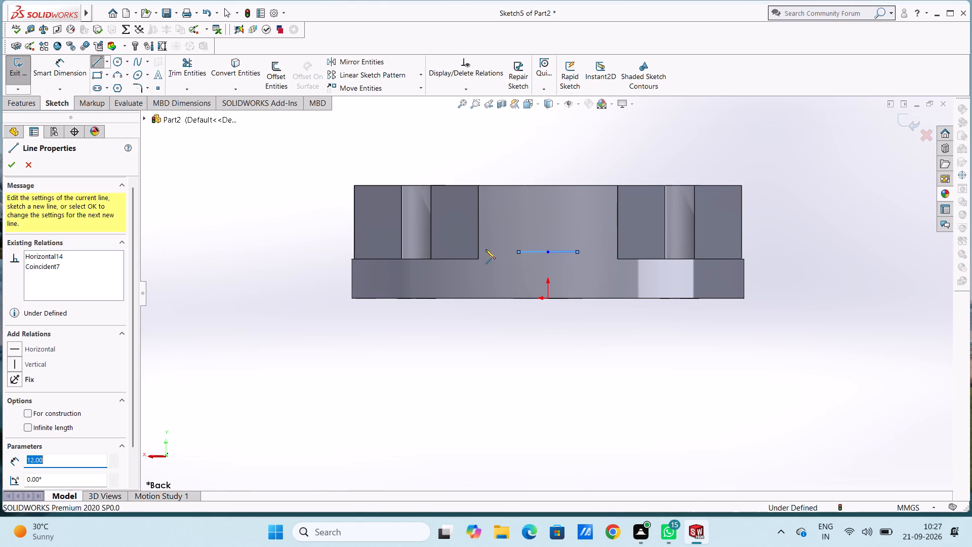
{"action": "key", "text": "Escape"}
{"action": "key", "text": "Escape"}
{"action": "key", "text": "Escape"}
Delete the 6 mm helper line, keeping the 12 mm horizontal line centred above the origin.
{"action": "left_click", "coordinate": [557, 250]}
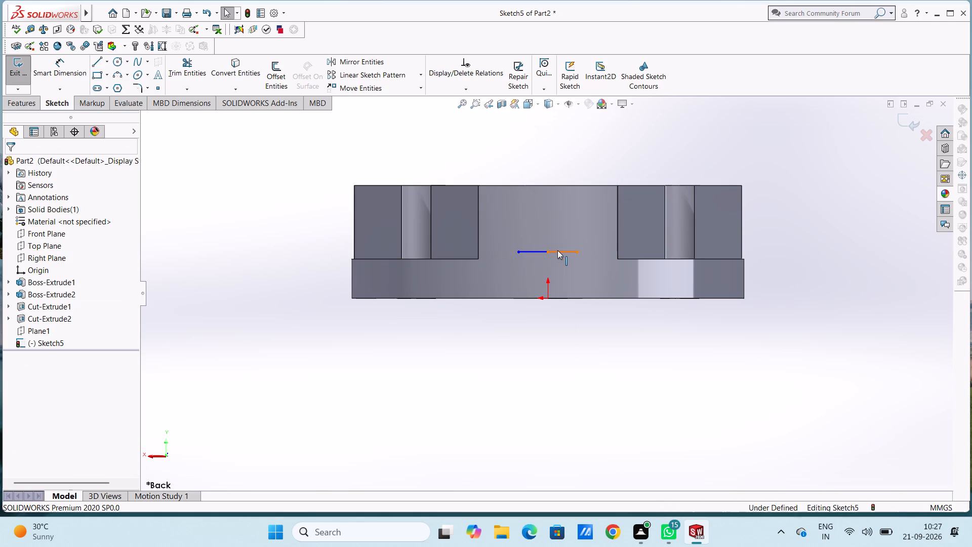
{"action": "key", "text": "Delete"}
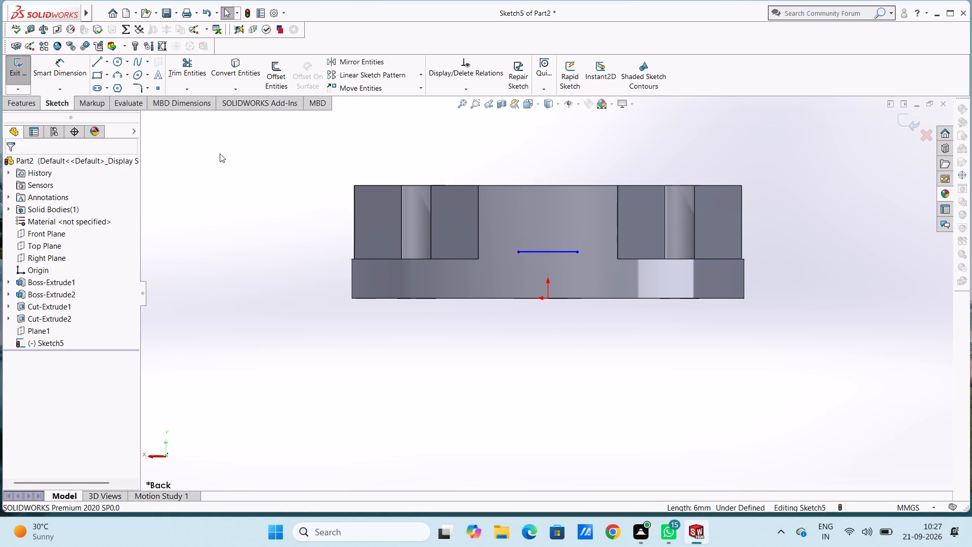
Dimension the length of the horizontal line above the origin.
{"action": "left_click", "coordinate": [56, 69]}
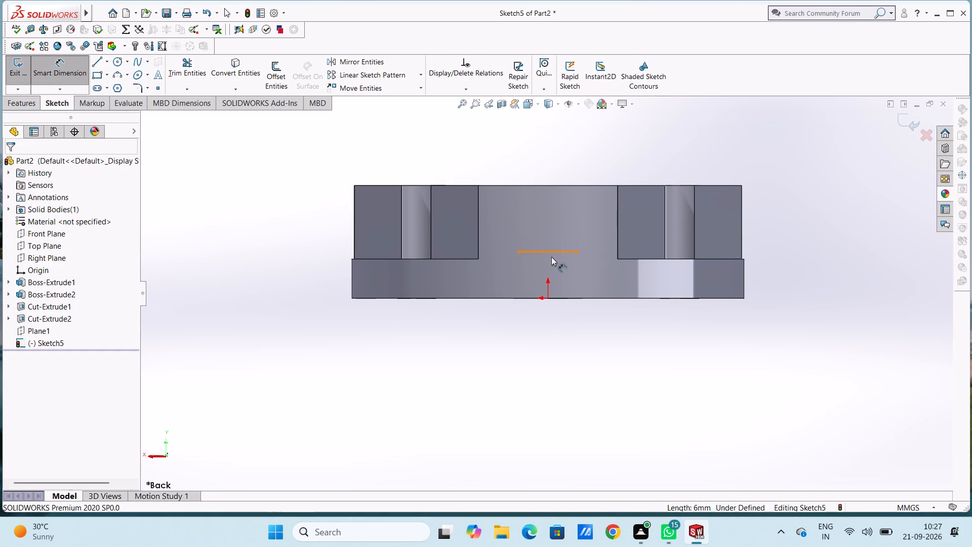
{"action": "left_click", "coordinate": [551, 250]}
{"action": "left_click", "coordinate": [569, 395]}
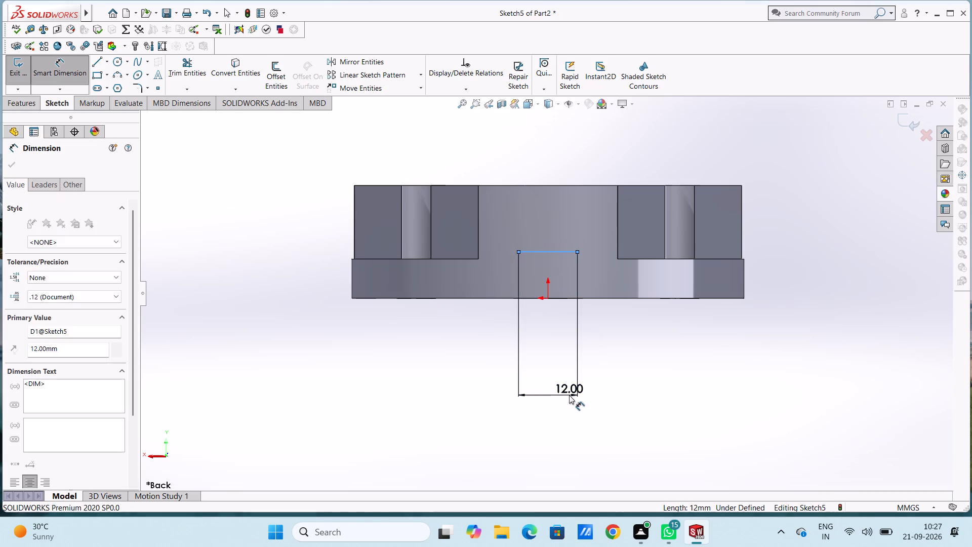
{"action": "left_click", "coordinate": [527, 378]}
{"action": "left_click", "coordinate": [502, 368]}
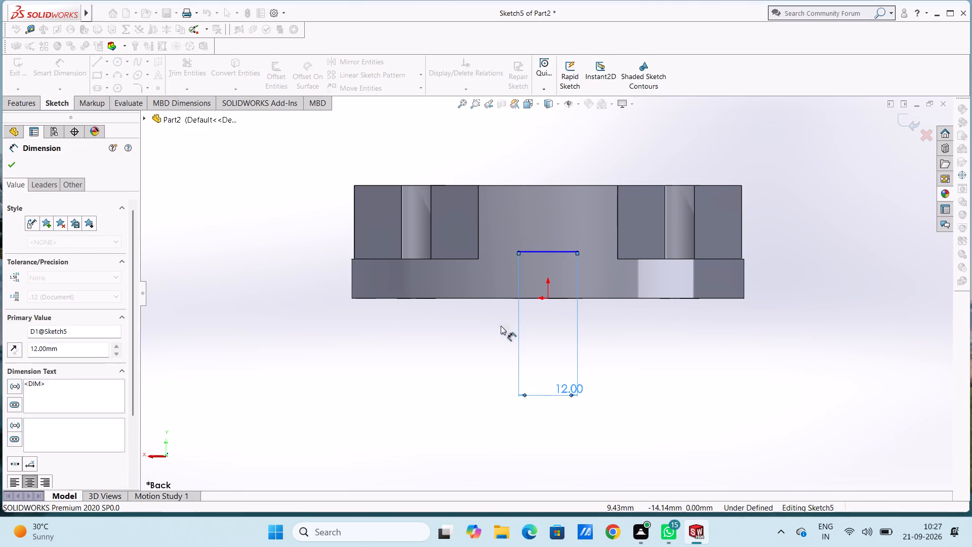
Dimension the horizontal distance from that line's left endpoint to the origin.
{"action": "left_click", "coordinate": [517, 253]}
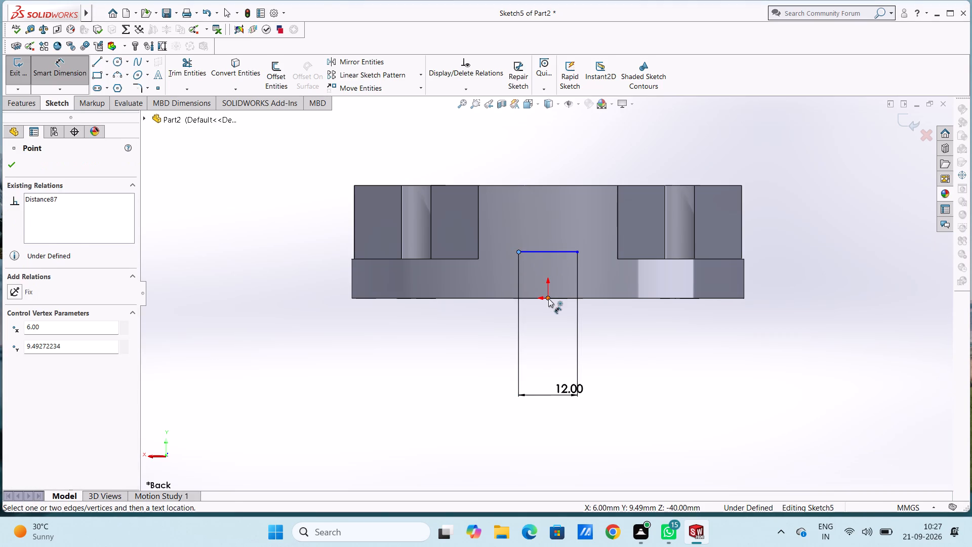
{"action": "left_click", "coordinate": [548, 298]}
{"action": "left_click", "coordinate": [541, 368]}
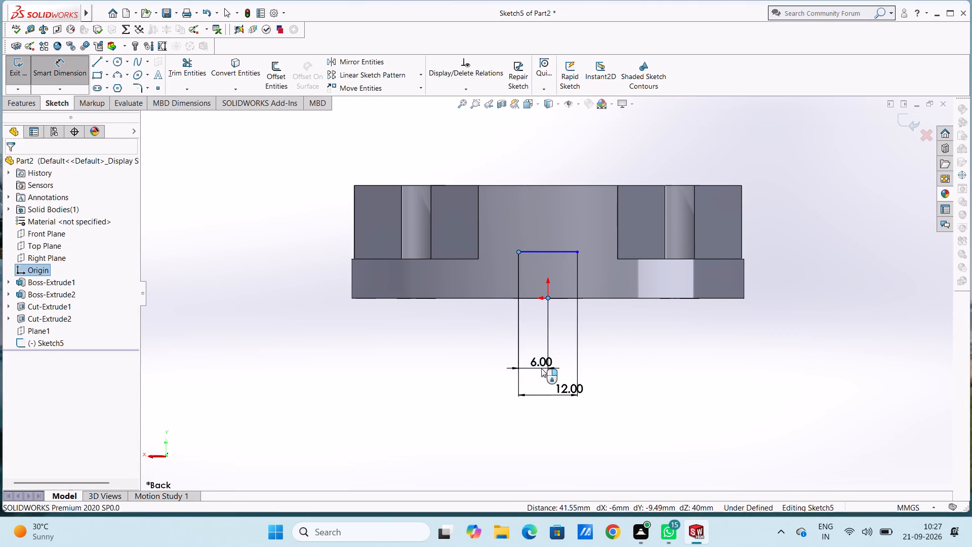
{"action": "left_click", "coordinate": [494, 353]}
{"action": "left_click", "coordinate": [458, 351]}
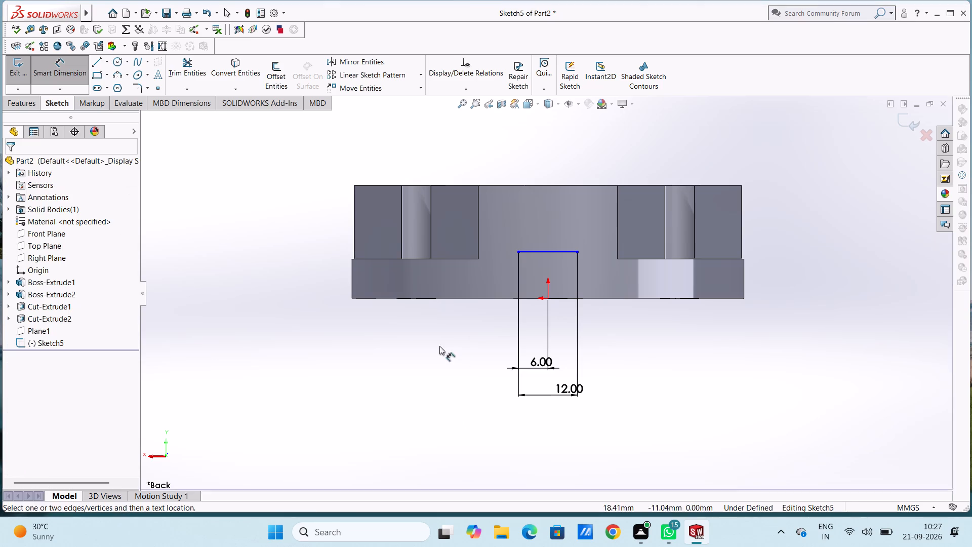
{"action": "left_click", "coordinate": [71, 74]}
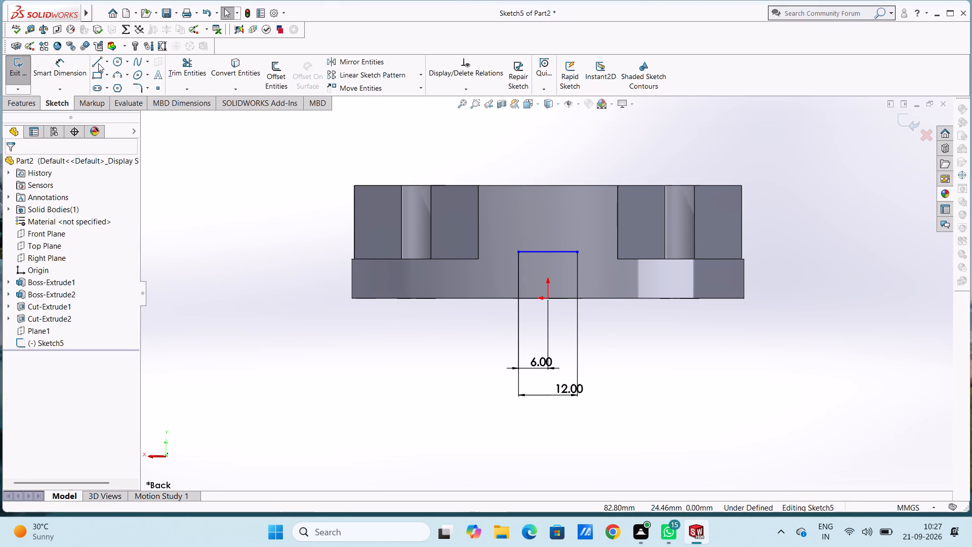
Draw a horizontal midpoint line centred above the origin on the boss's top edge, extending 8 mm to each side.
{"action": "left_click", "coordinate": [108, 63]}
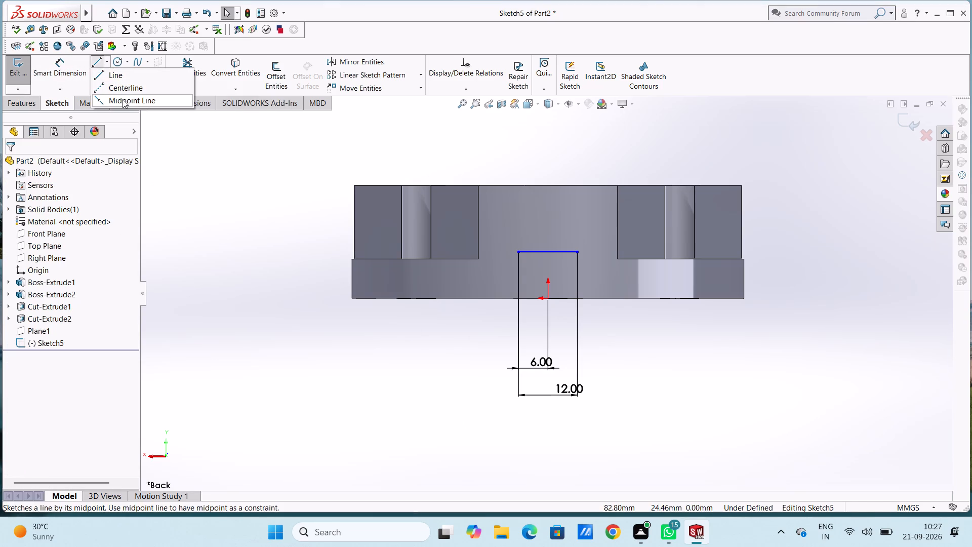
{"action": "left_click", "coordinate": [123, 99]}
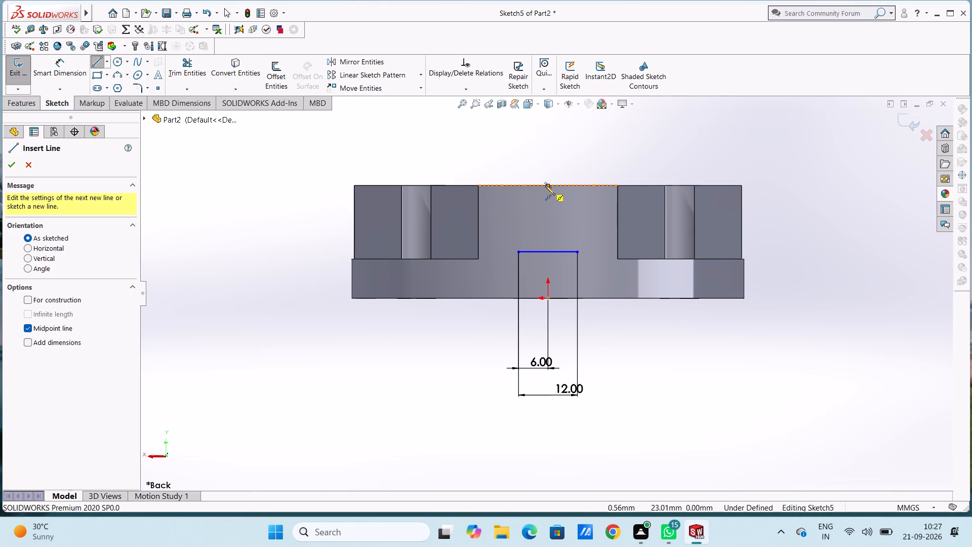
{"action": "left_click", "coordinate": [547, 184]}
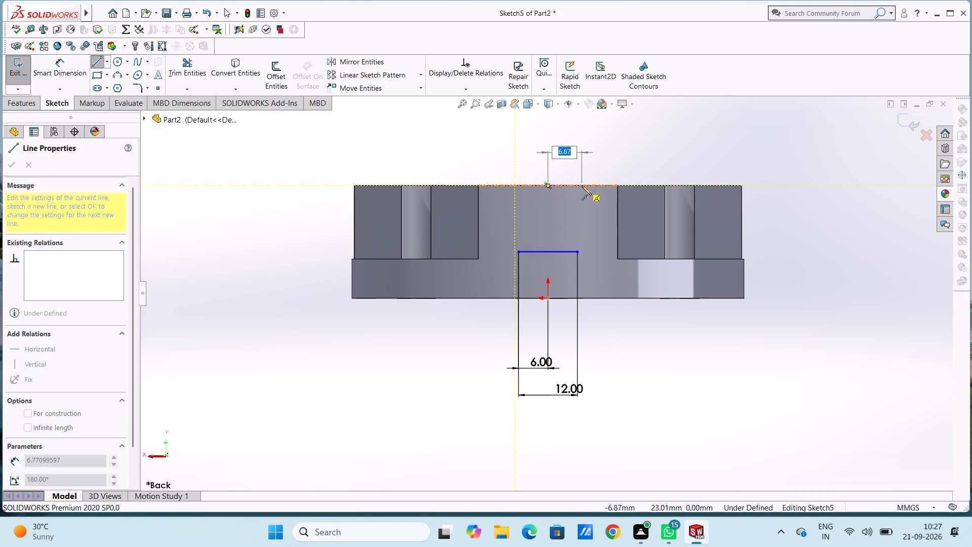
{"action": "key", "text": "8"}
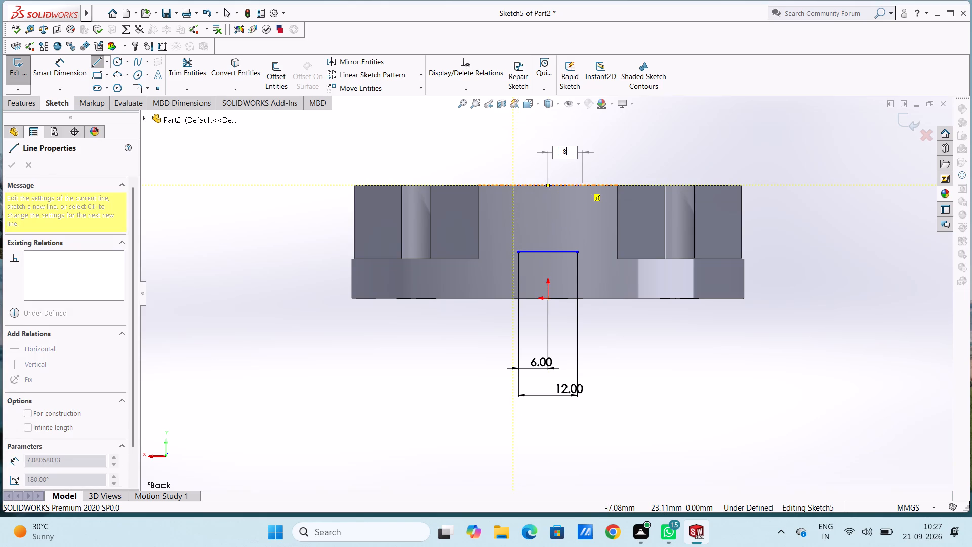
{"action": "key", "text": "Return"}
{"action": "key", "text": "Escape"}
{"action": "key", "text": "Escape"}
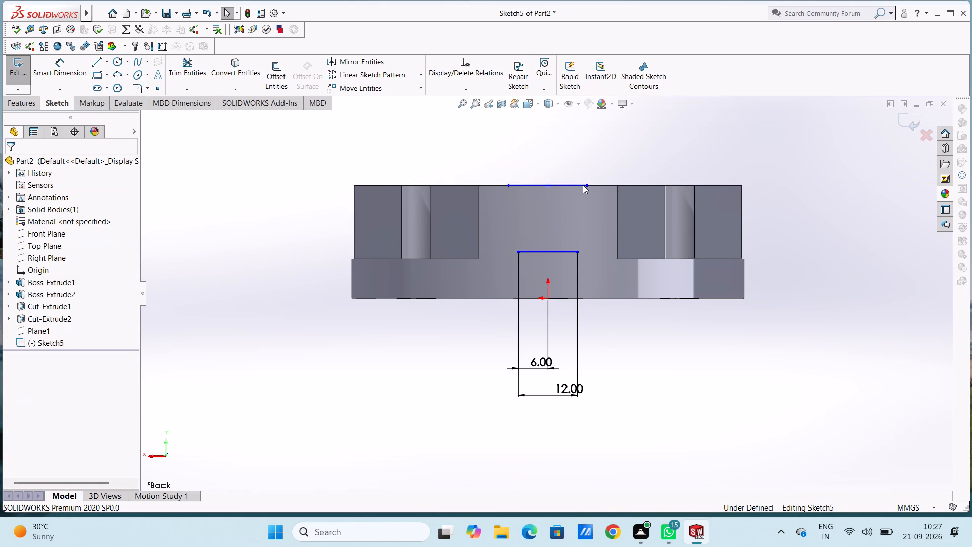
Dimension the length of the horizontal line on the boss's top edge.
{"action": "left_click", "coordinate": [71, 69]}
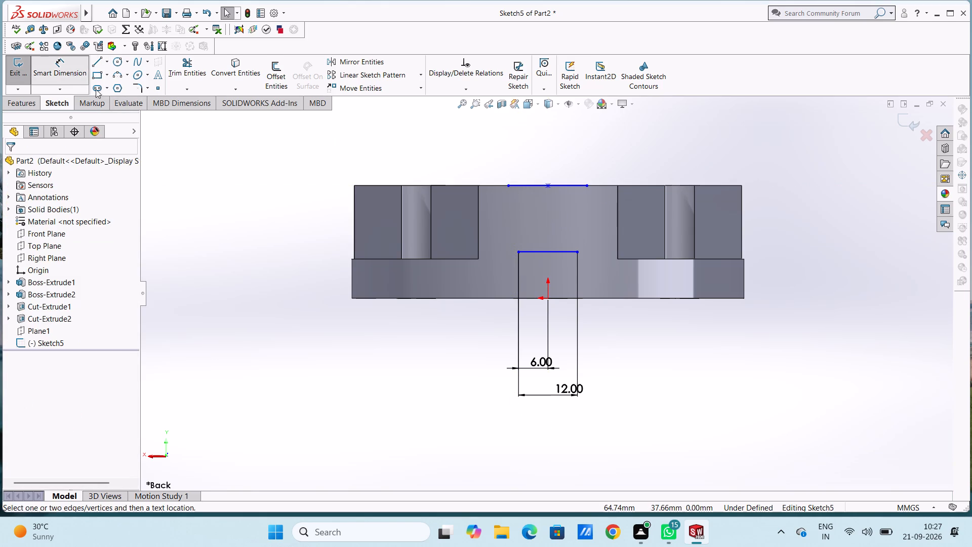
{"action": "left_click", "coordinate": [528, 184]}
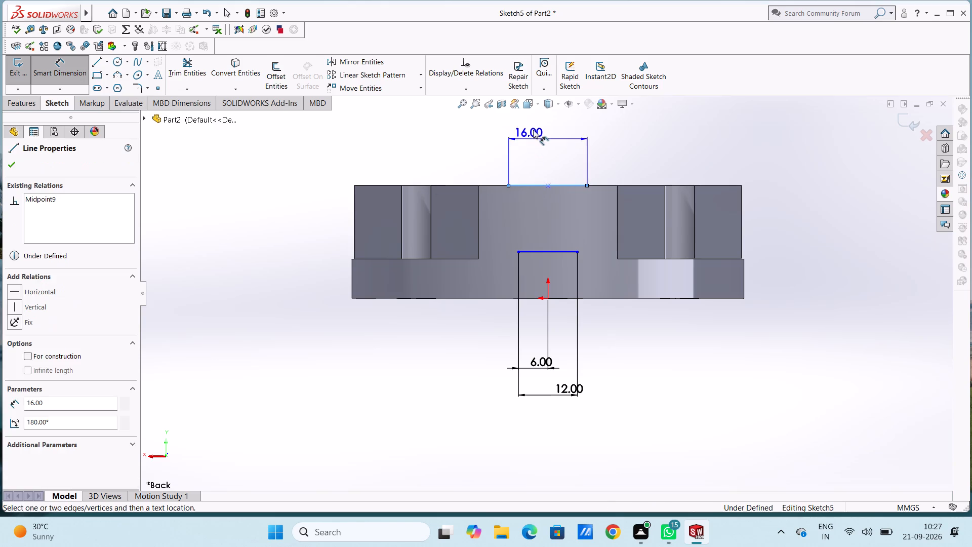
{"action": "left_click", "coordinate": [534, 126]}
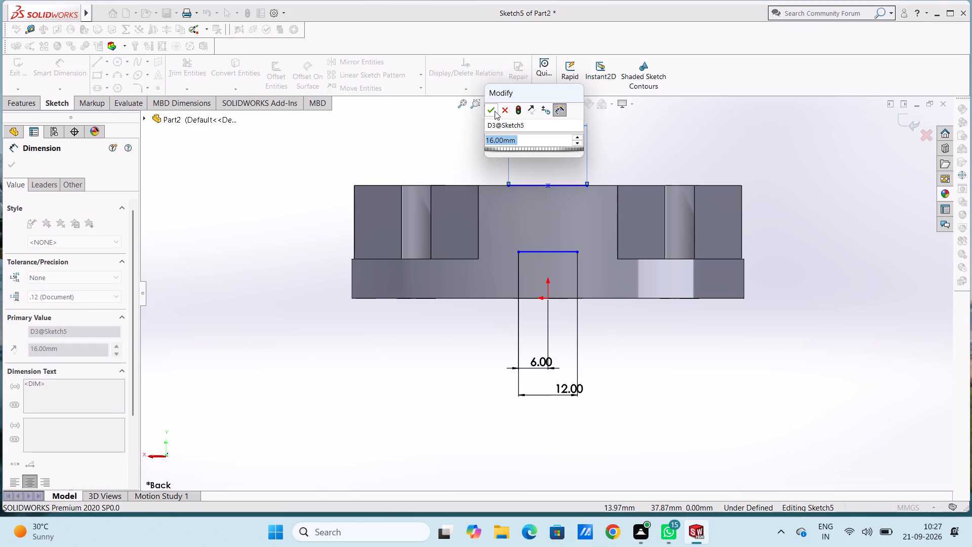
{"action": "left_click", "coordinate": [491, 111]}
{"action": "left_click", "coordinate": [443, 145]}
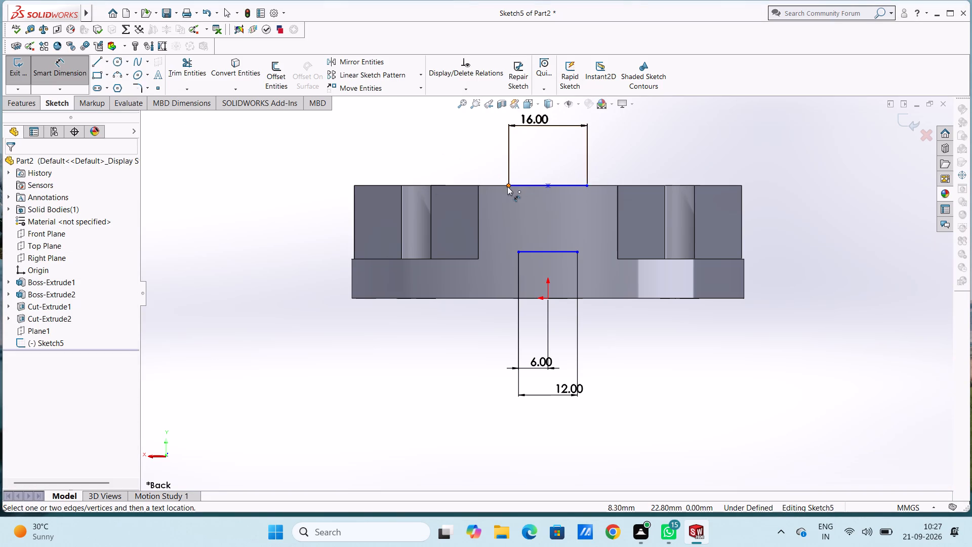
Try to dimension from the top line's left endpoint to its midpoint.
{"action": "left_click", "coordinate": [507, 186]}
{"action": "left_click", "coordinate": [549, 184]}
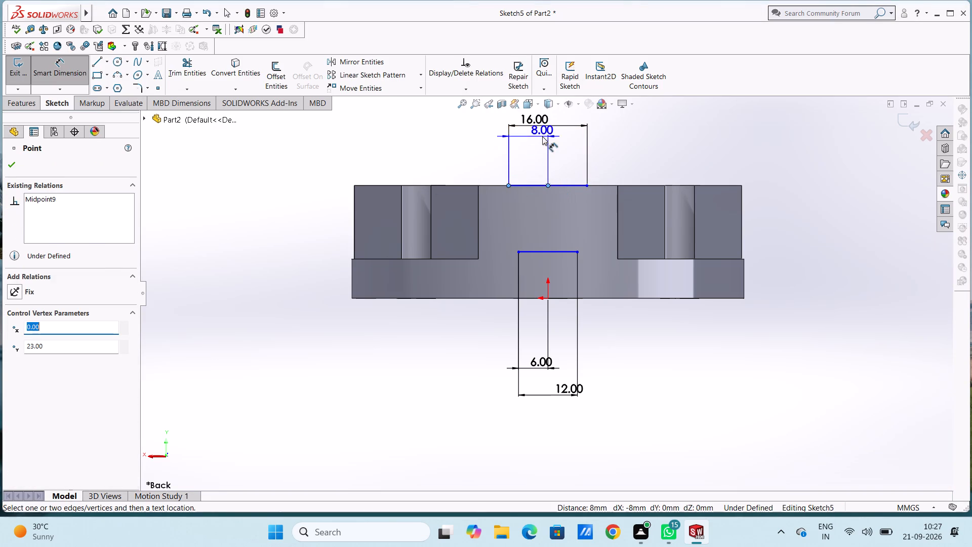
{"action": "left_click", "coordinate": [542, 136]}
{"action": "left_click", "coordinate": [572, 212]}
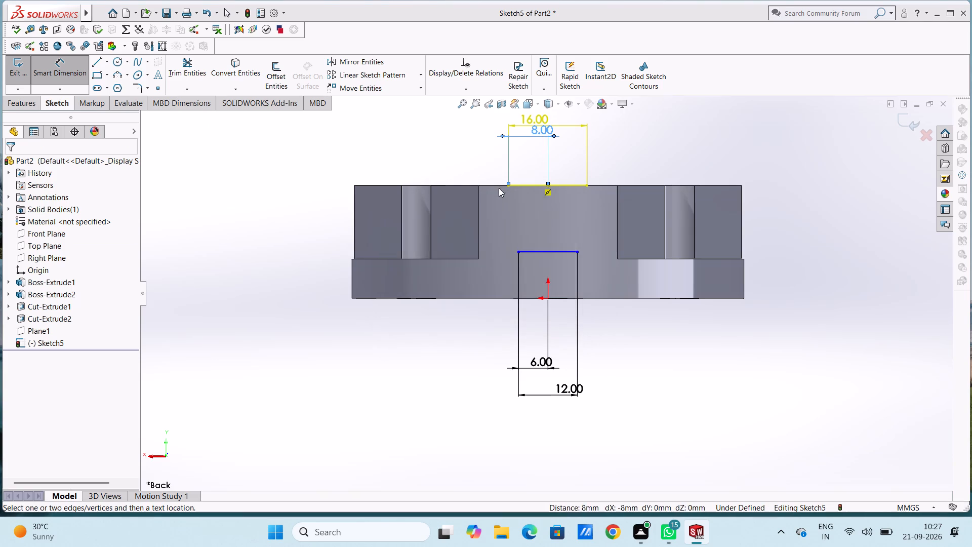
Draw stepped lines from the top line's left endpoint: 4 mm down, 1 mm outward, 5 mm down, inward, and down to the lower line's left endpoint.
{"action": "left_click", "coordinate": [99, 63]}
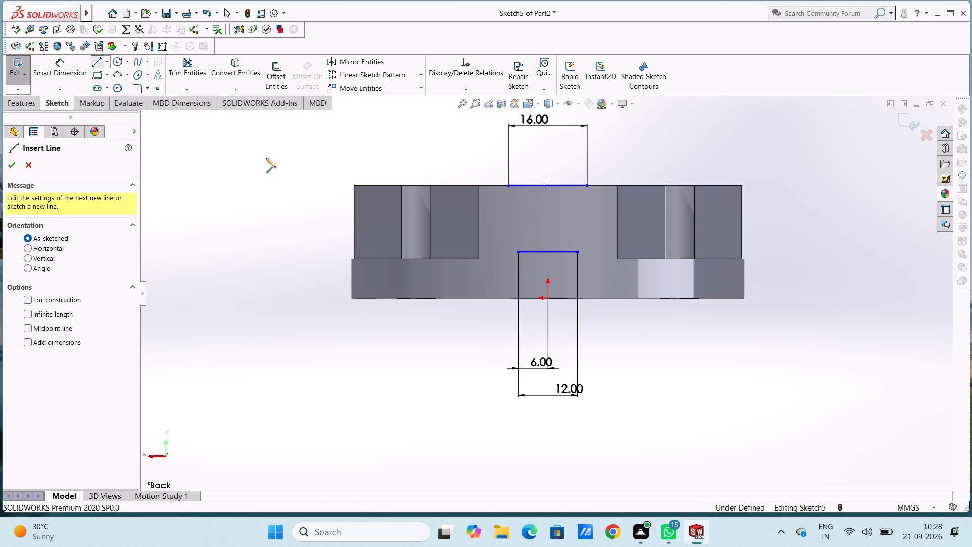
{"action": "left_click", "coordinate": [510, 184]}
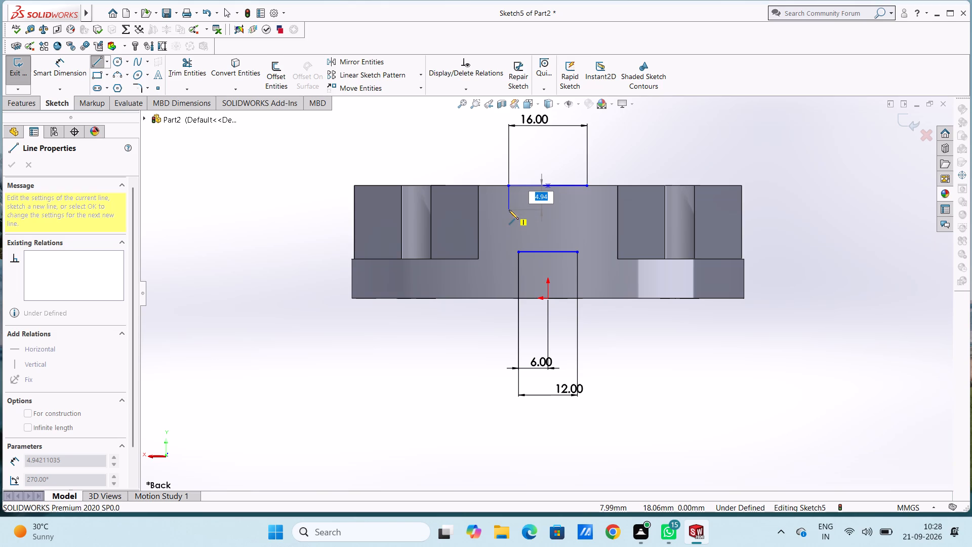
{"action": "key", "text": "4"}
{"action": "key", "text": "Return"}
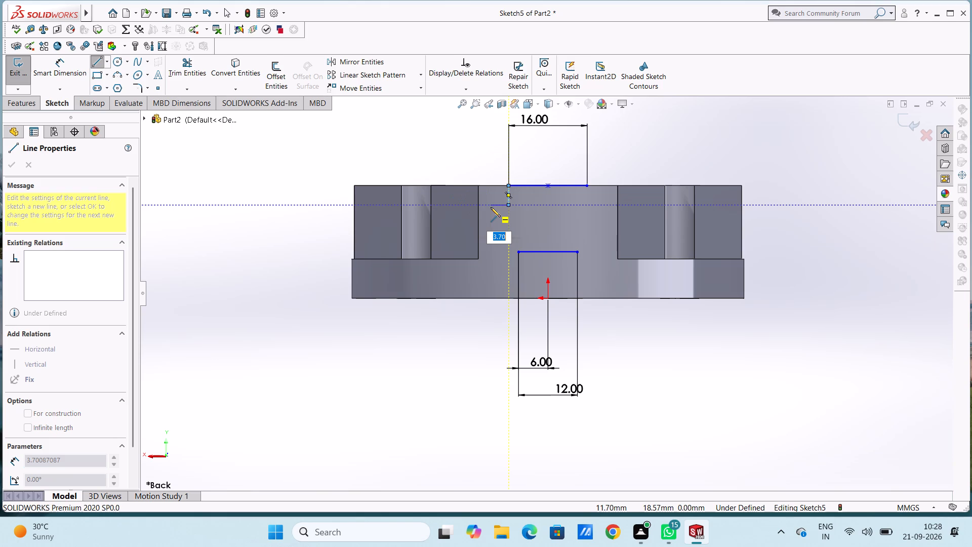
{"action": "key", "text": "1"}
{"action": "key", "text": "Return"}
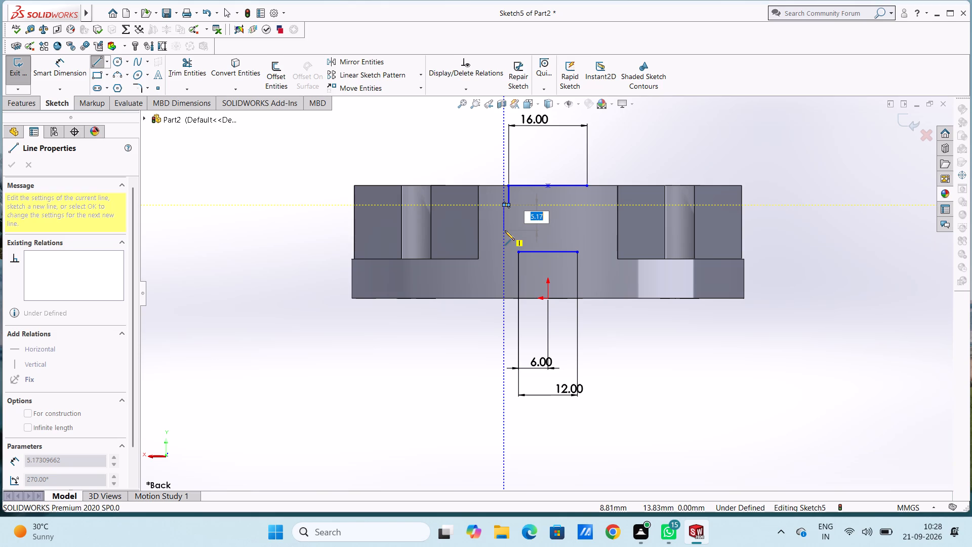
{"action": "key", "text": "5"}
{"action": "key", "text": "Return"}
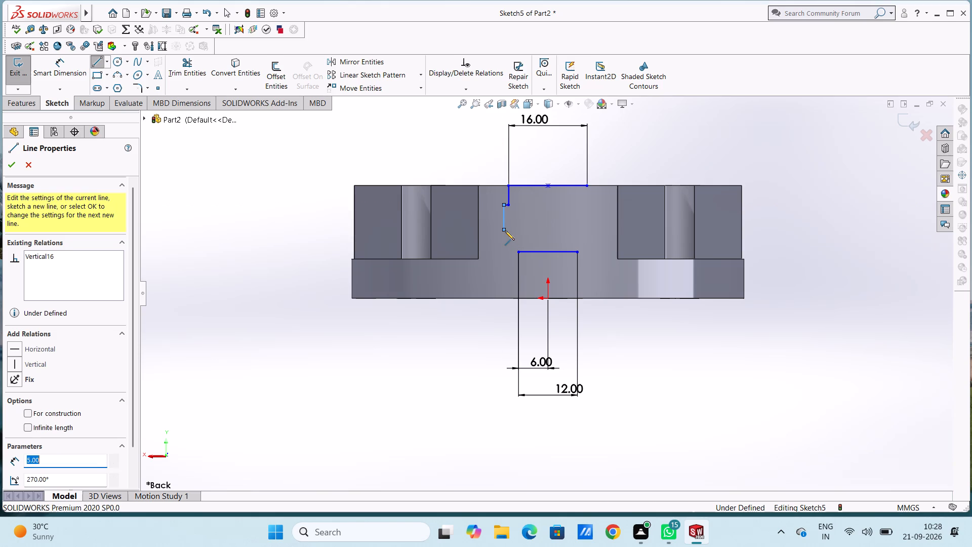
{"action": "left_click", "coordinate": [518, 229]}
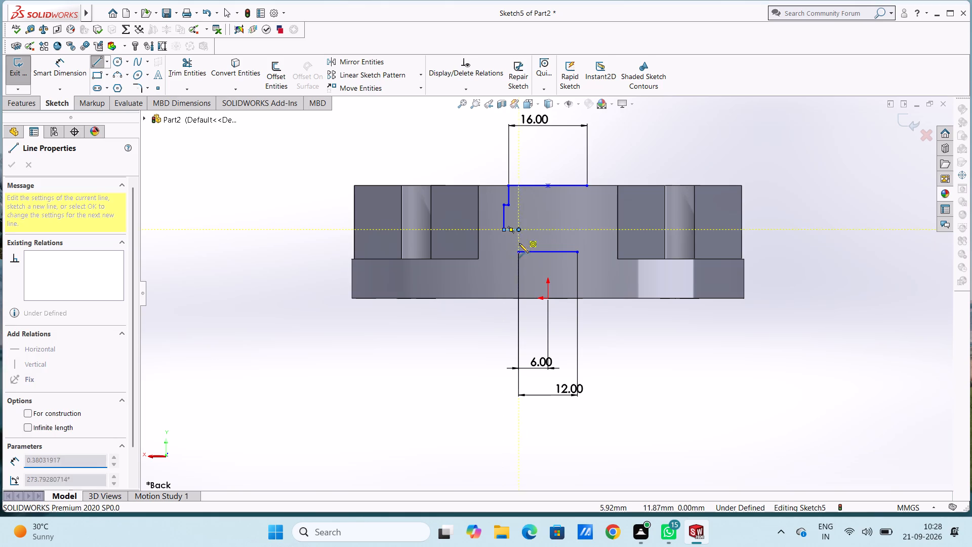
{"action": "left_click", "coordinate": [519, 253]}
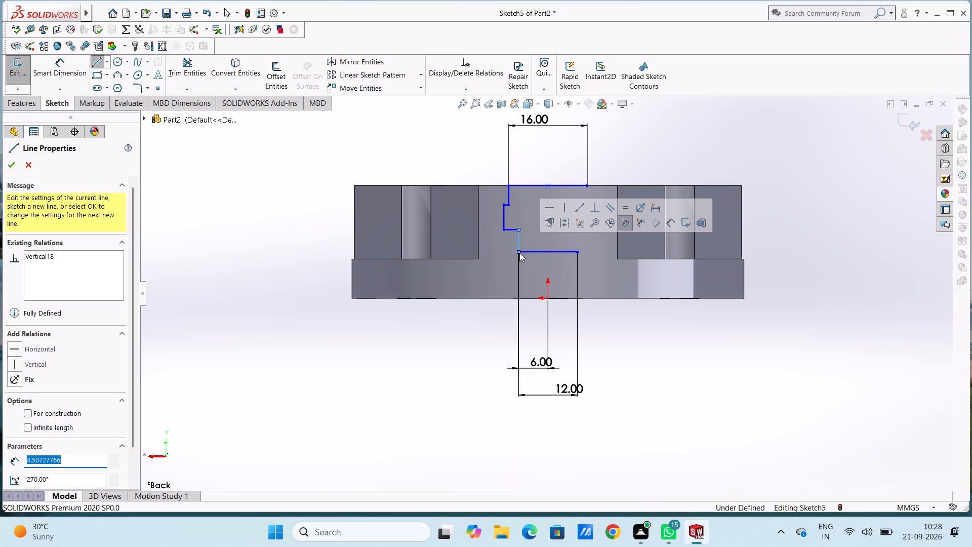
{"action": "key", "text": "Escape"}
{"action": "key", "text": "Escape"}
Dimension the length of the uppermost vertical line on the profile's left side.
{"action": "scroll", "coordinate": [571, 198], "scroll_direction": "down", "scroll_amount": 3}
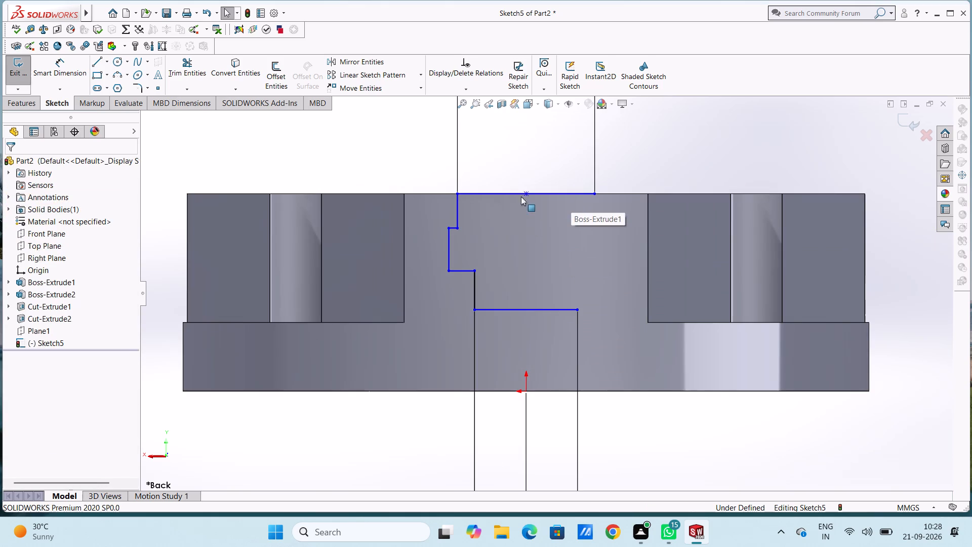
{"action": "left_click", "coordinate": [80, 73]}
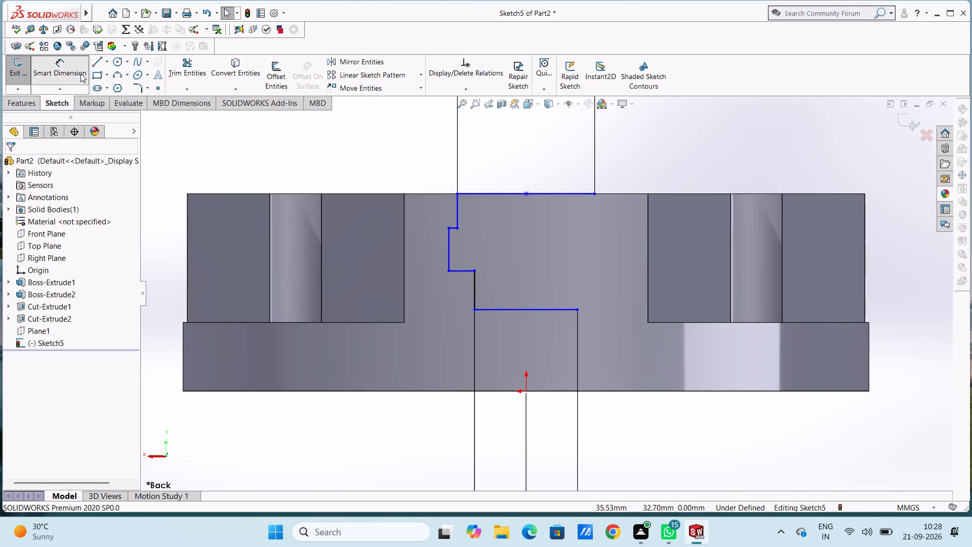
{"action": "left_click", "coordinate": [458, 211]}
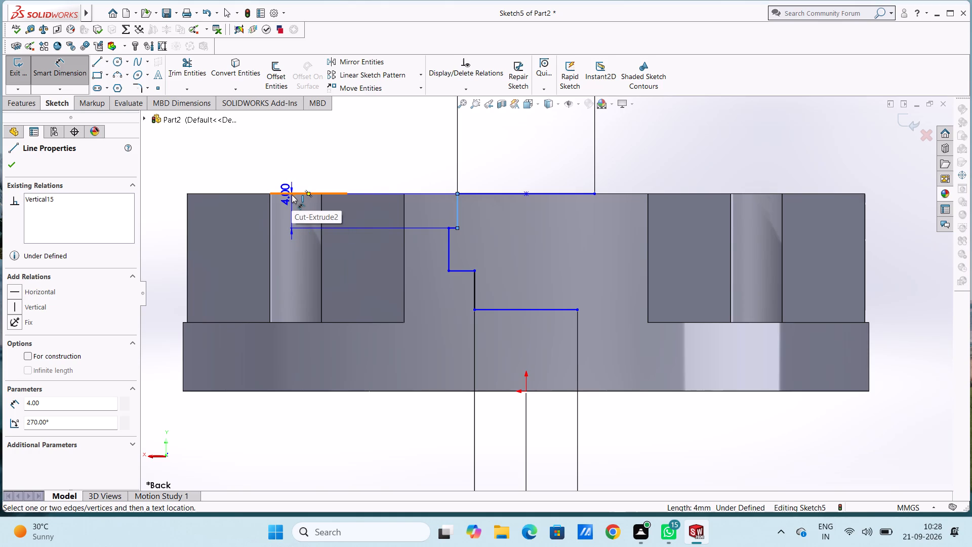
{"action": "left_click", "coordinate": [292, 194]}
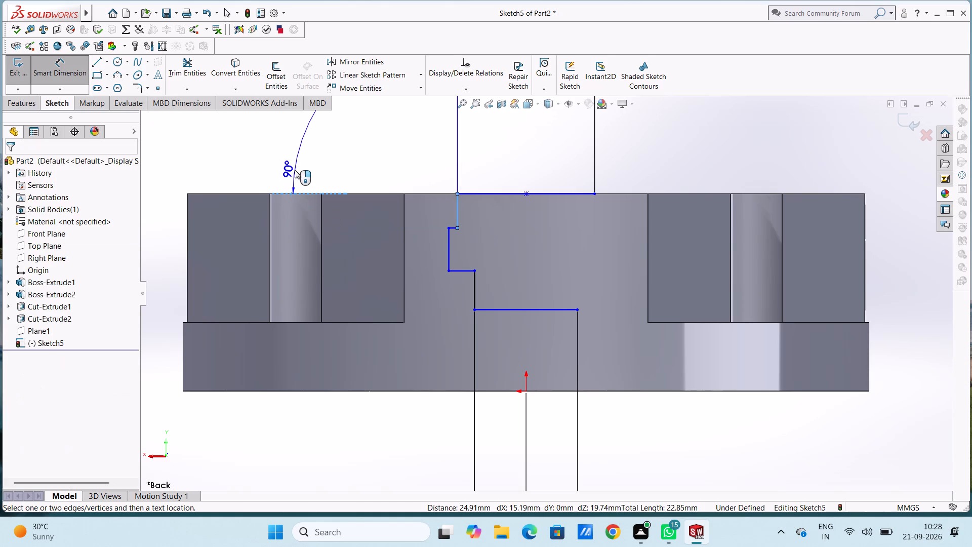
{"action": "key", "text": "Escape"}
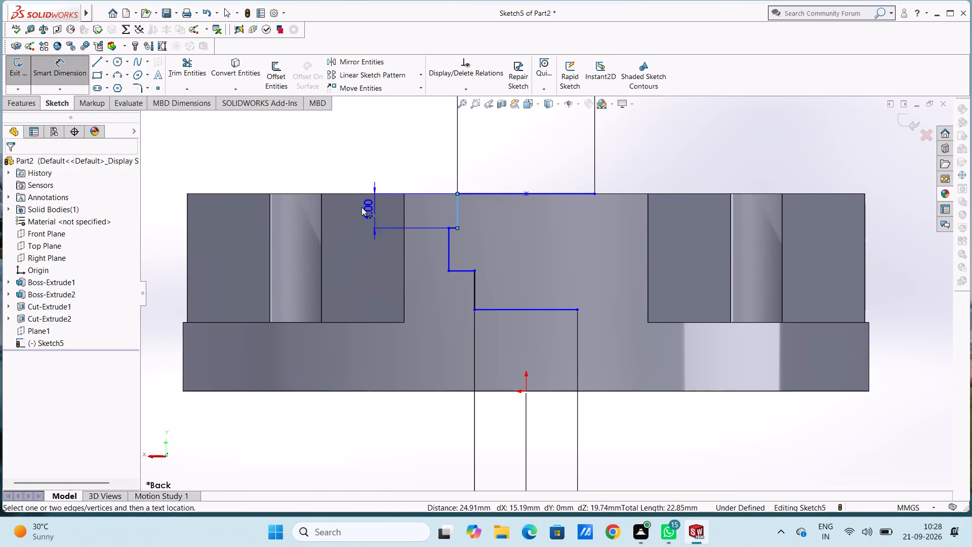
{"action": "left_click", "coordinate": [243, 163]}
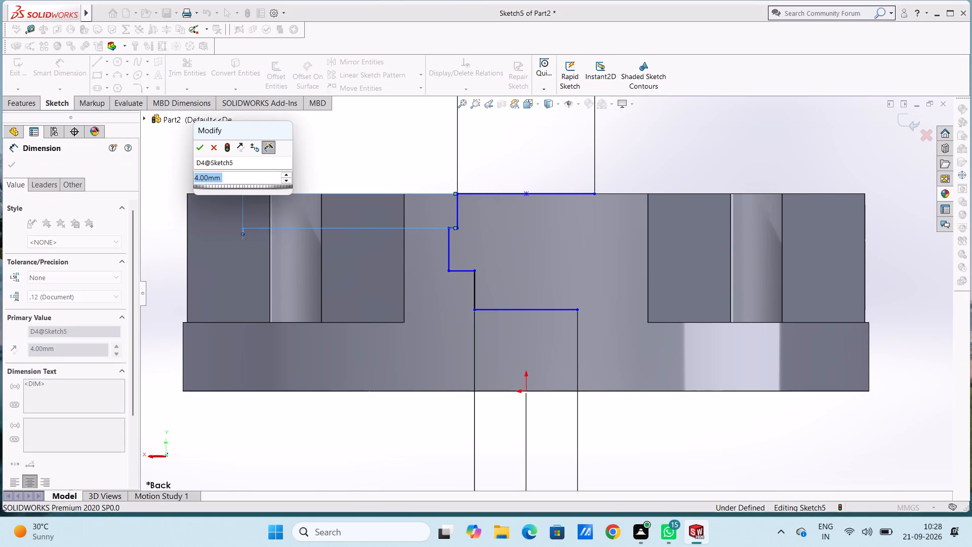
{"action": "left_click", "coordinate": [200, 147]}
{"action": "left_click", "coordinate": [189, 142]}
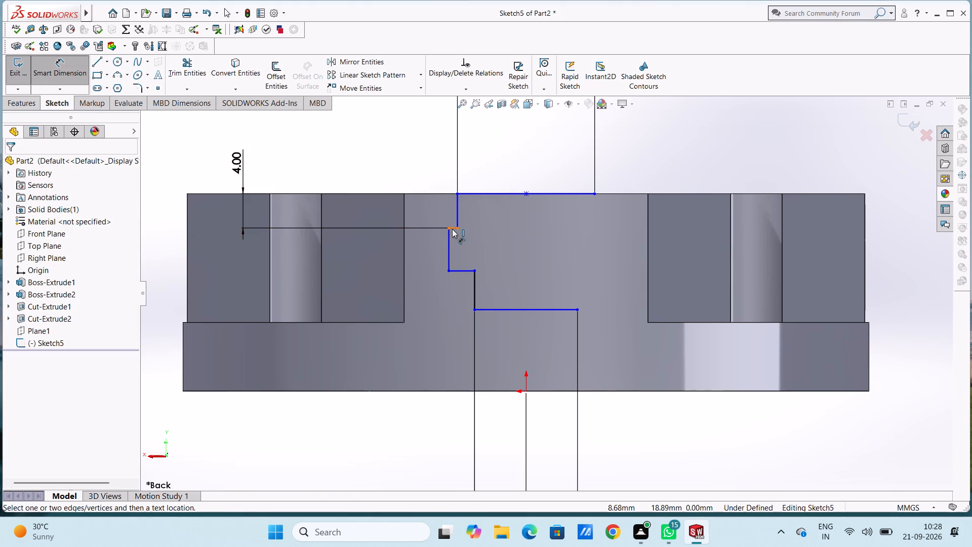
Dimension the short upper horizontal step on the profile's left side and set it to 3 mm.
{"action": "left_click", "coordinate": [452, 228]}
{"action": "left_click", "coordinate": [441, 123]}
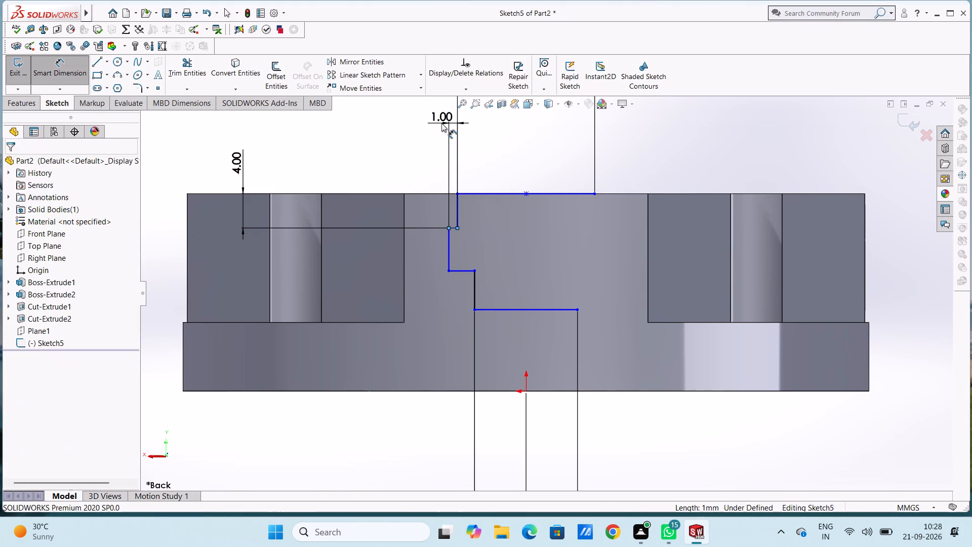
{"action": "key", "text": "3"}
{"action": "key", "text": "Return"}
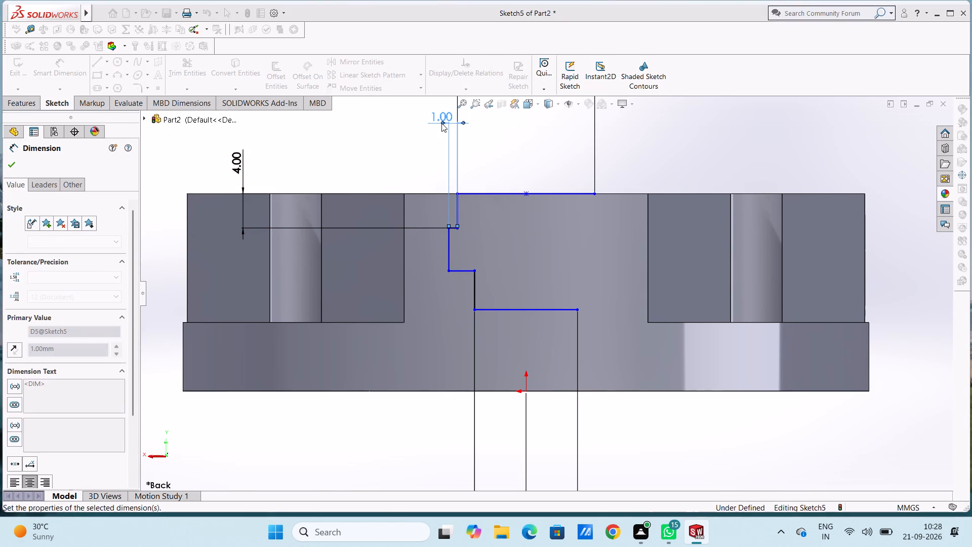
{"action": "left_click", "coordinate": [382, 153]}
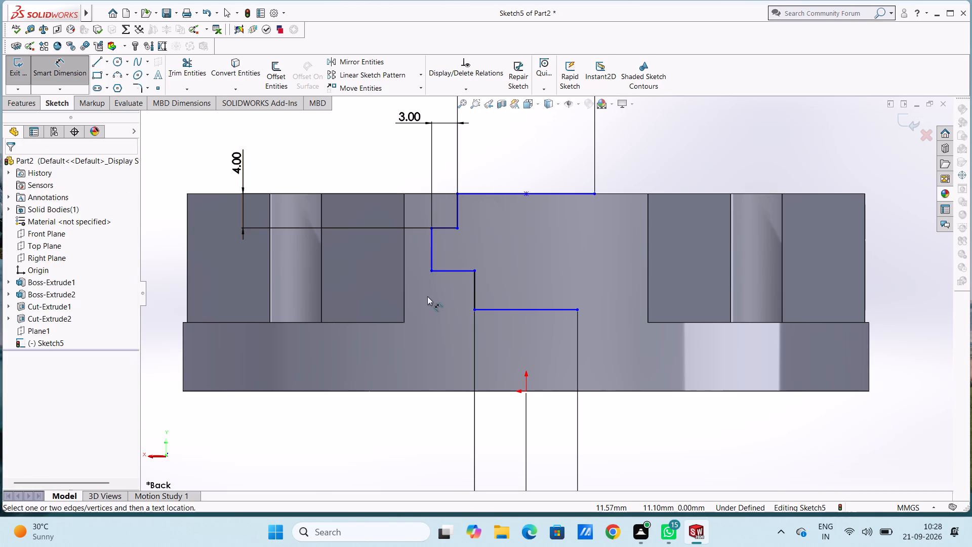
Dimension the length of the lower horizontal step line on the profile's left side.
{"action": "left_click", "coordinate": [452, 269]}
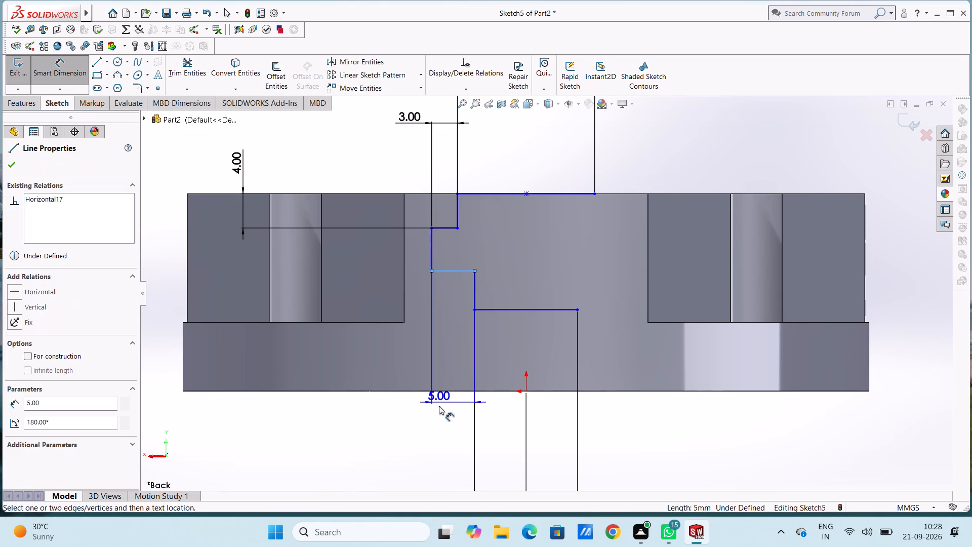
{"action": "left_click", "coordinate": [444, 448]}
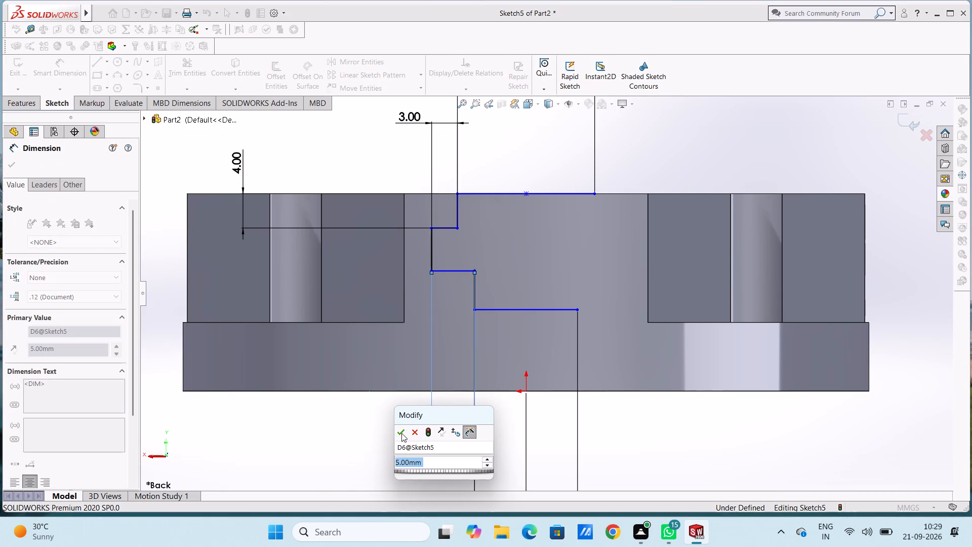
{"action": "left_click", "coordinate": [397, 427]}
{"action": "left_click", "coordinate": [358, 441]}
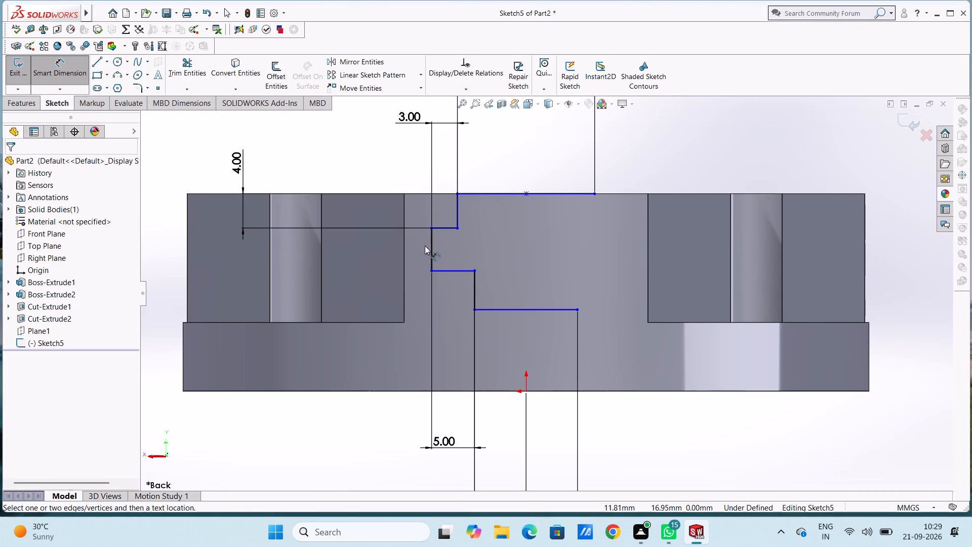
Dimension the height of the outermost vertical line on the profile's left side.
{"action": "left_click", "coordinate": [431, 249]}
{"action": "left_click", "coordinate": [283, 247]}
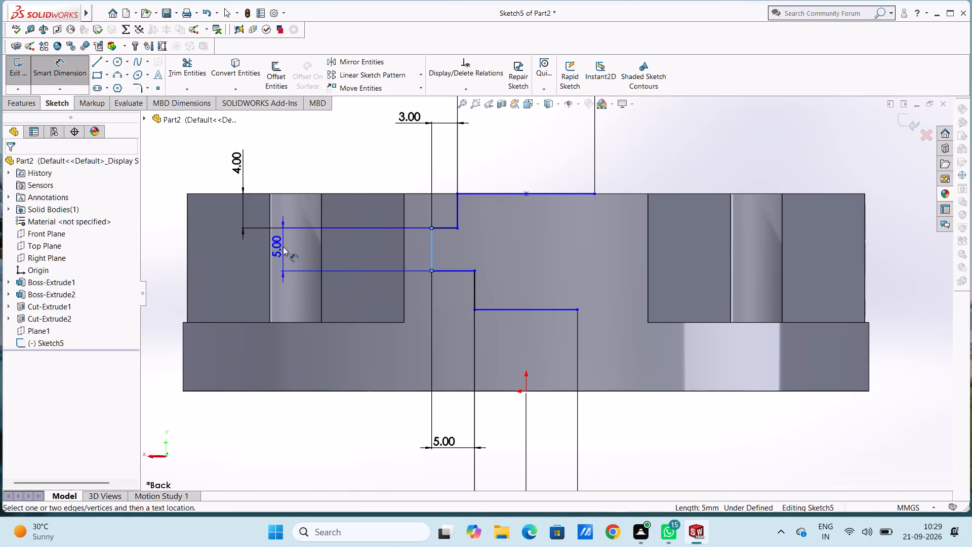
{"action": "left_click", "coordinate": [236, 232]}
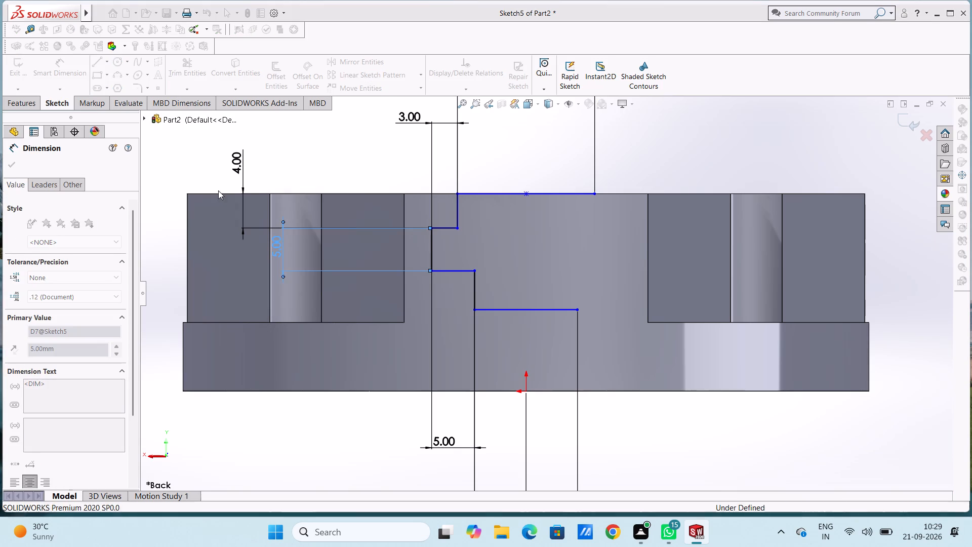
{"action": "left_click", "coordinate": [212, 169]}
{"action": "scroll", "coordinate": [386, 255], "scroll_direction": "up", "scroll_amount": 3}
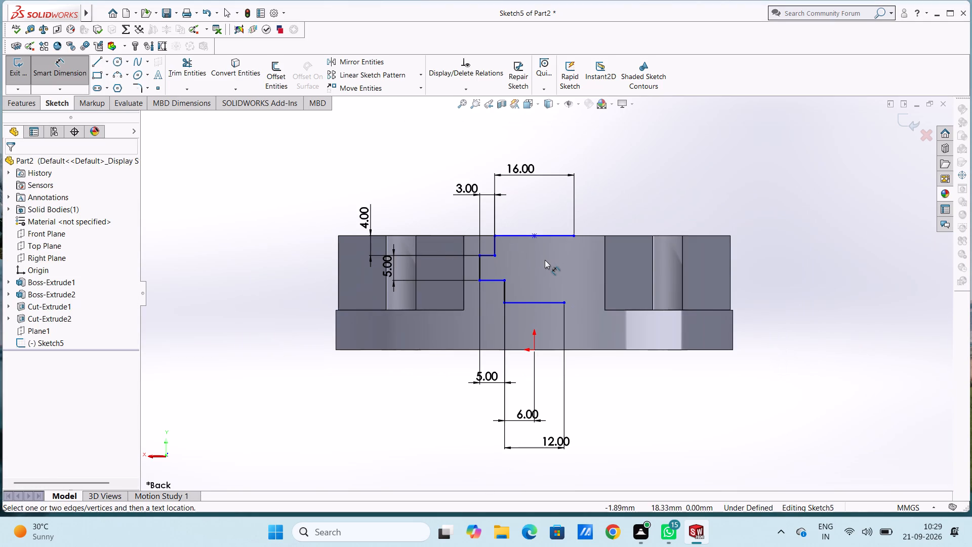
{"action": "scroll", "coordinate": [543, 267], "scroll_direction": "up", "scroll_amount": 3}
{"action": "scroll", "coordinate": [577, 321], "scroll_direction": "down", "scroll_amount": 3}
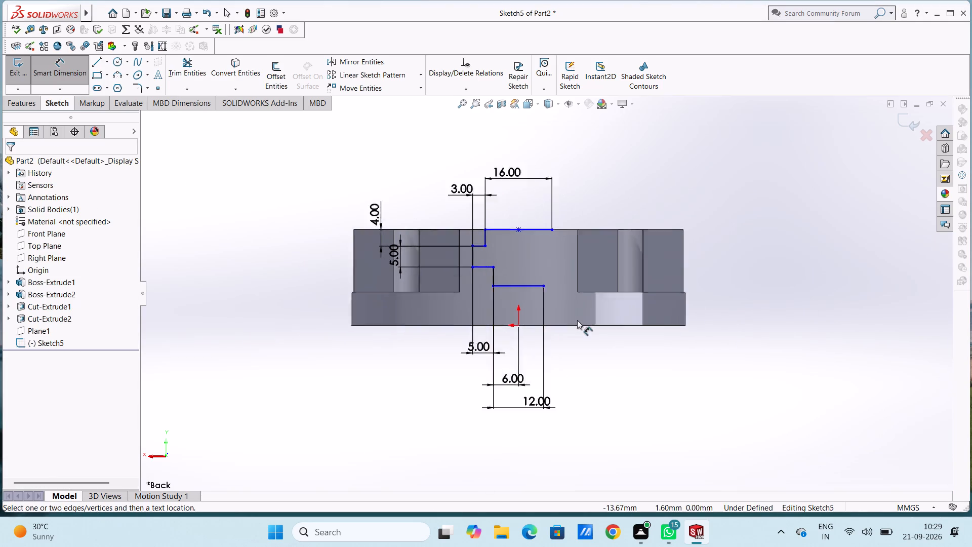
{"action": "scroll", "coordinate": [577, 320], "scroll_direction": "down", "scroll_amount": 2}
{"action": "key", "text": "Escape"}
{"action": "key", "text": "Escape"}
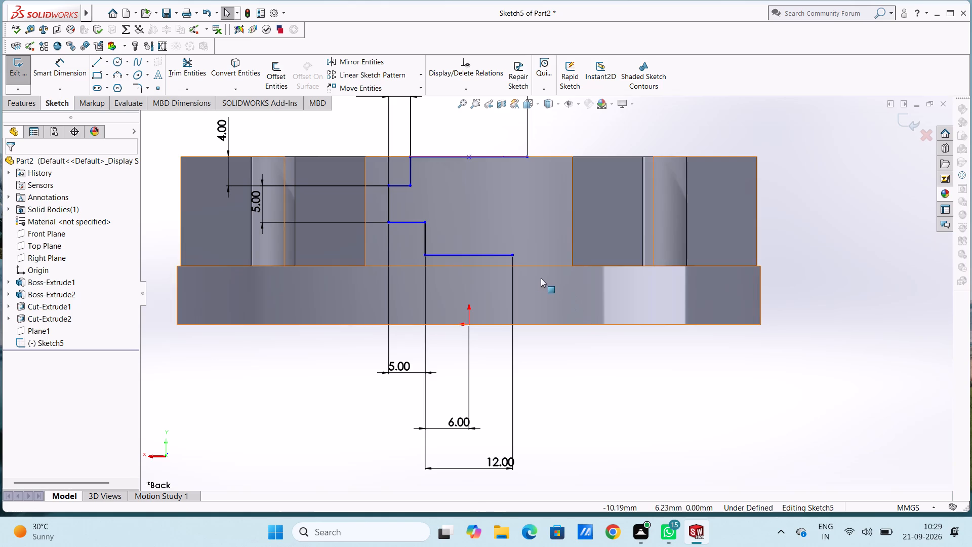
Draw a vertical line from the top line's midpoint down to the midpoint of the profile's bottom line.
{"action": "left_click", "coordinate": [96, 64]}
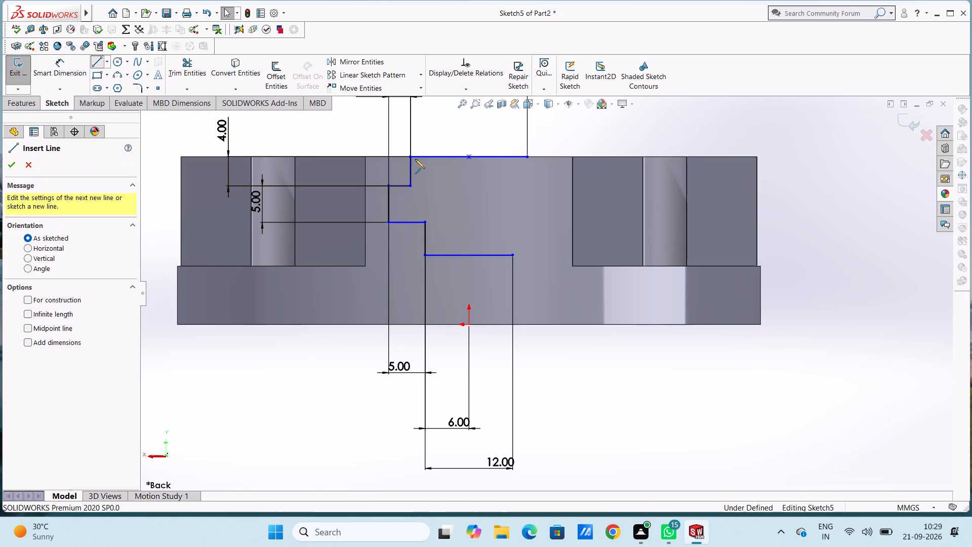
{"action": "left_click", "coordinate": [471, 156]}
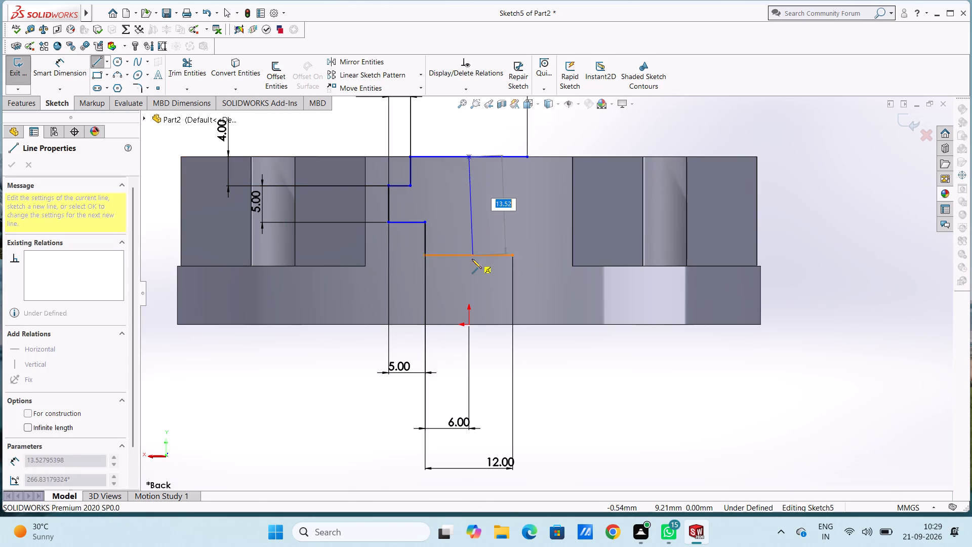
{"action": "left_click", "coordinate": [466, 255]}
{"action": "key", "text": "Escape"}
{"action": "key", "text": "Escape"}
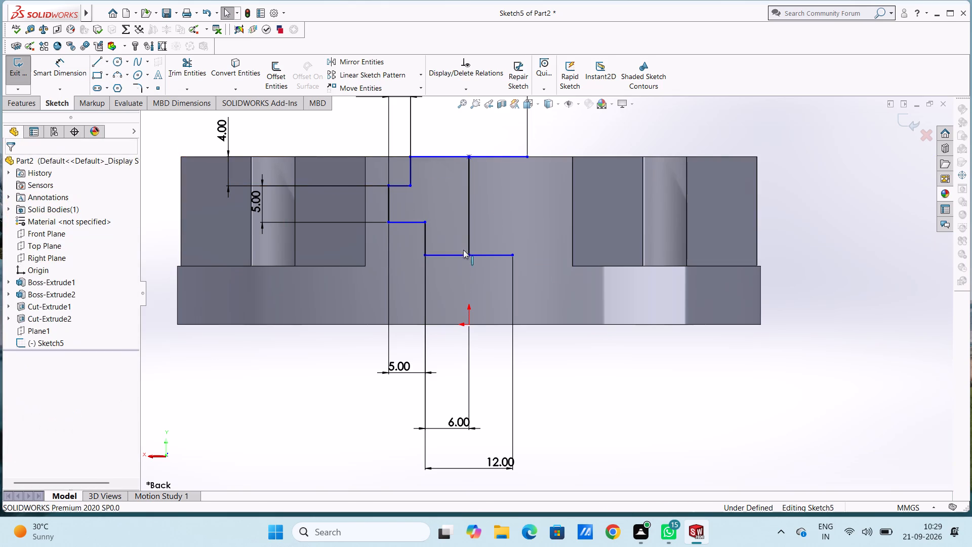
Mirror the five stepped lines on the profile's left side about the vertical centre line, keeping the originals.
{"action": "left_click", "coordinate": [359, 58]}
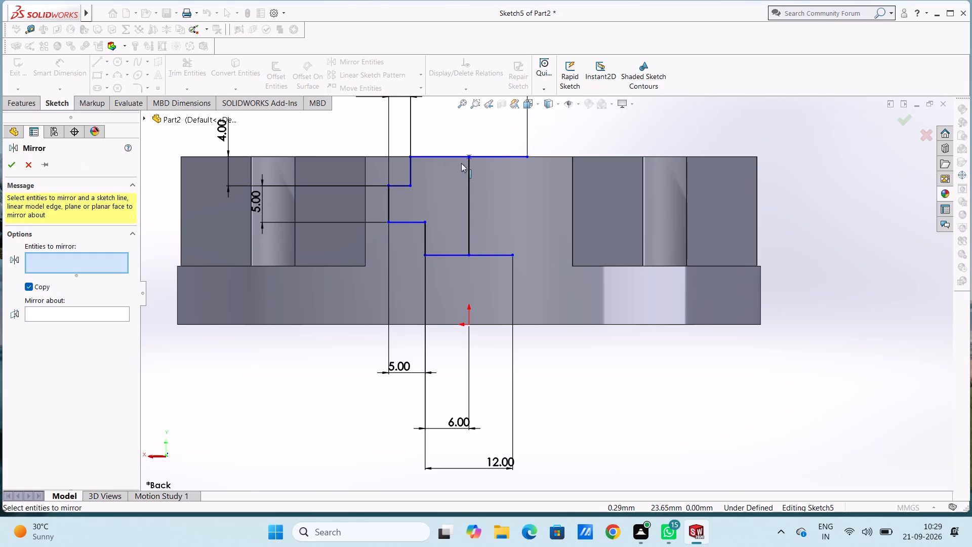
{"action": "left_click", "coordinate": [409, 173]}
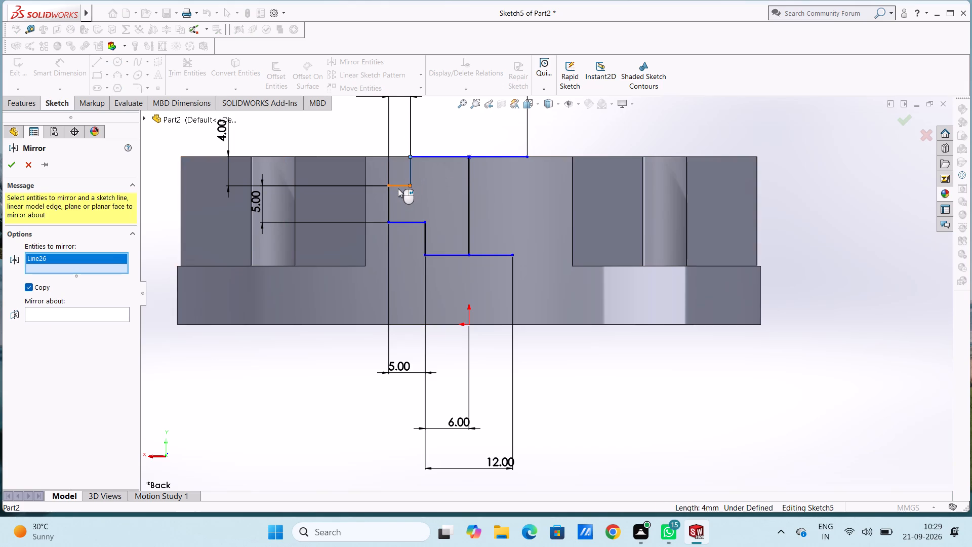
{"action": "left_click", "coordinate": [398, 188]}
{"action": "left_click", "coordinate": [390, 207]}
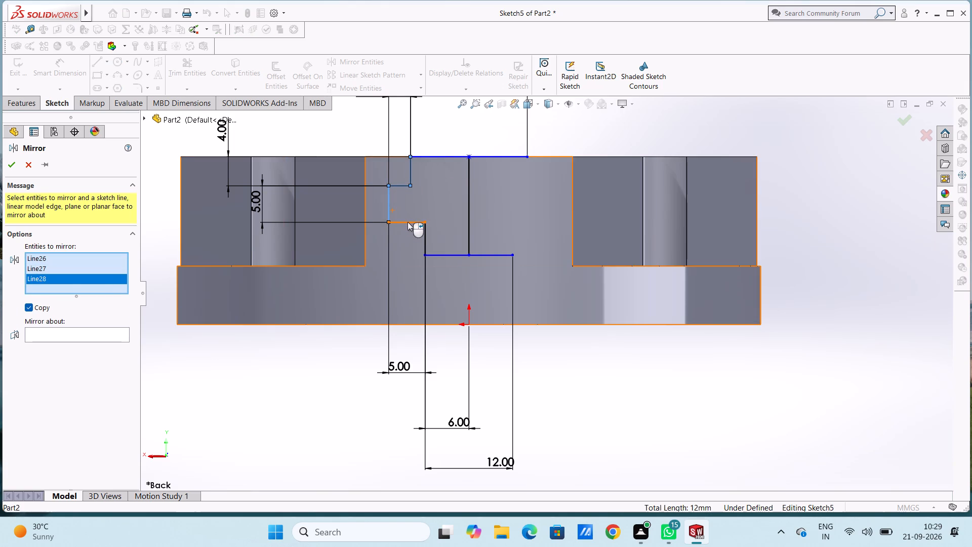
{"action": "left_click", "coordinate": [408, 222]}
{"action": "left_click", "coordinate": [426, 240]}
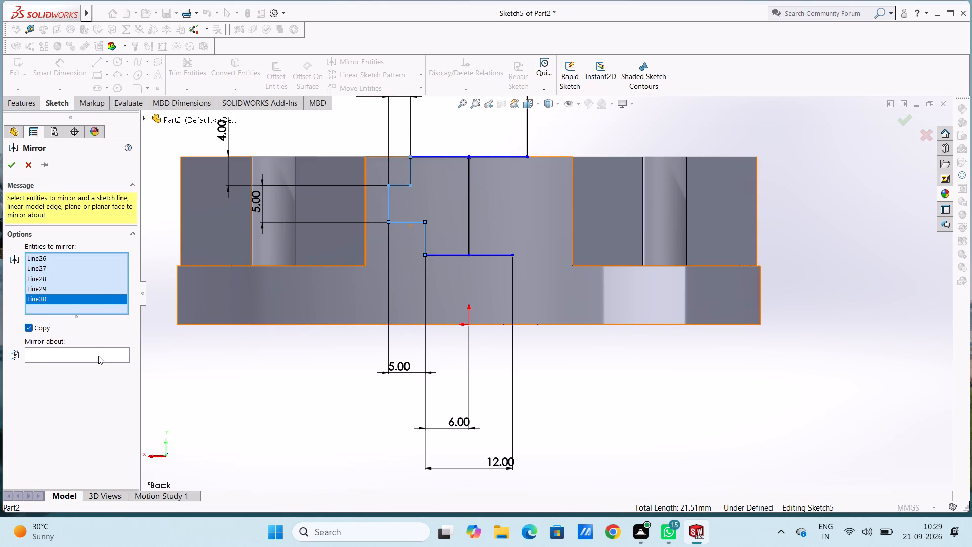
{"action": "left_click", "coordinate": [99, 358]}
{"action": "left_click", "coordinate": [469, 190]}
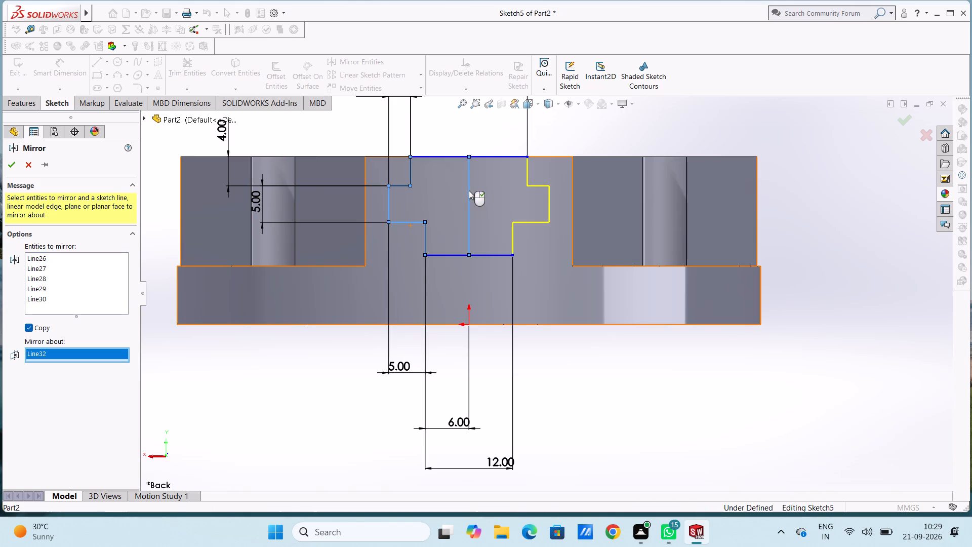
{"action": "left_click", "coordinate": [11, 164]}
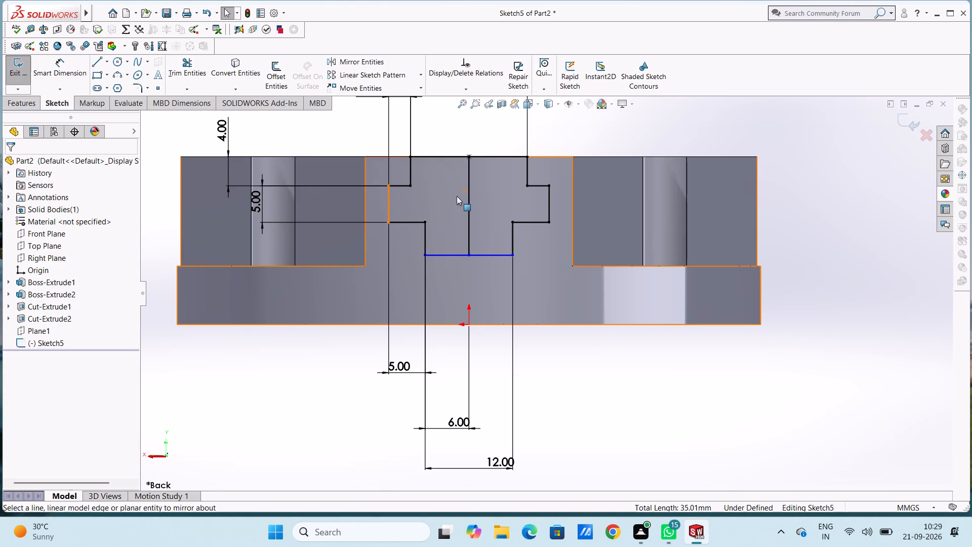
Delete the vertical centre line from the slot profile sketch.
{"action": "left_click", "coordinate": [468, 203]}
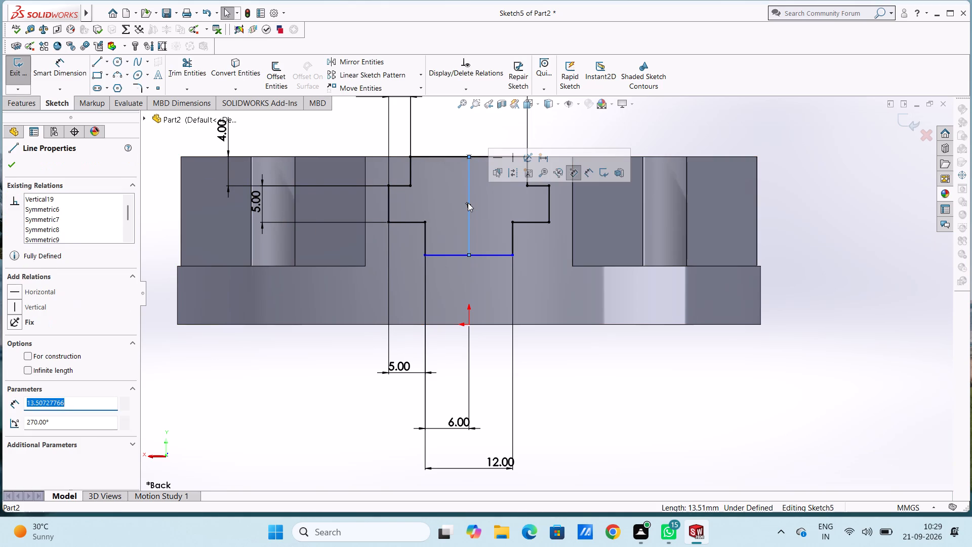
{"action": "key", "text": "Delete"}
Extrude-cut the stepped slot profile as a blind cut 40 mm deep, reversing the direction so it runs into the disc.
{"action": "scroll", "coordinate": [468, 203], "scroll_direction": "up", "scroll_amount": 3}
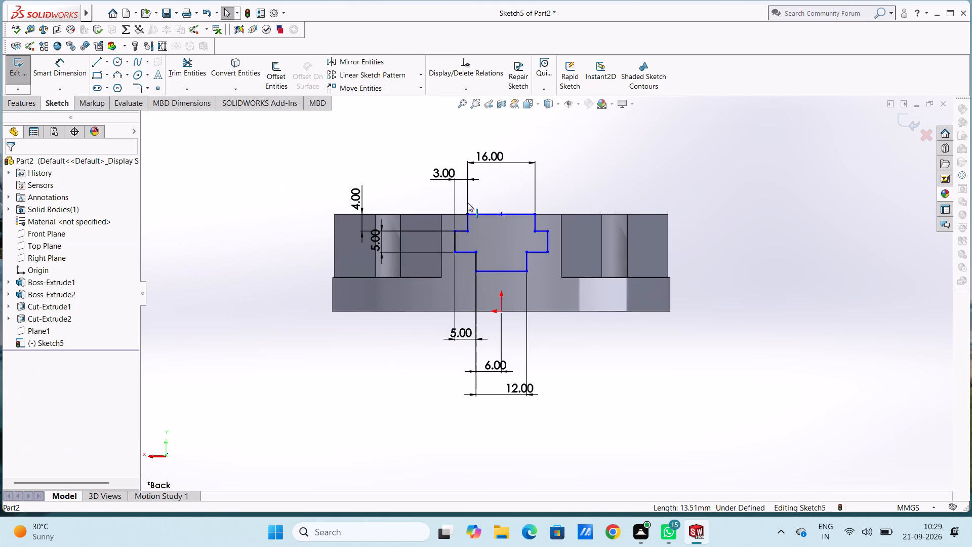
{"action": "scroll", "coordinate": [228, 165], "scroll_direction": "up", "scroll_amount": 1}
{"action": "middle_click_drag", "start_coordinate": [236, 189], "coordinate": [259, 292]}
{"action": "key", "text": "Escape"}
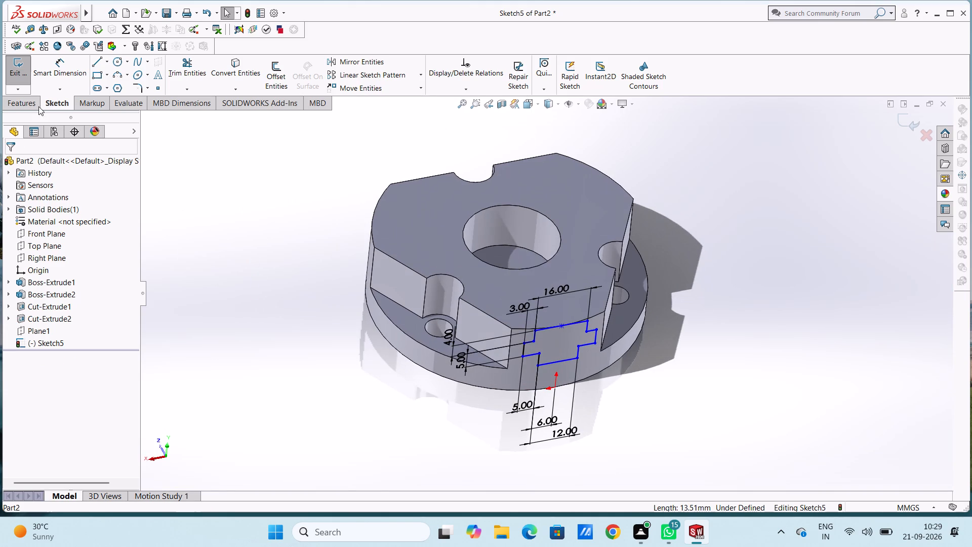
{"action": "left_click", "coordinate": [32, 102]}
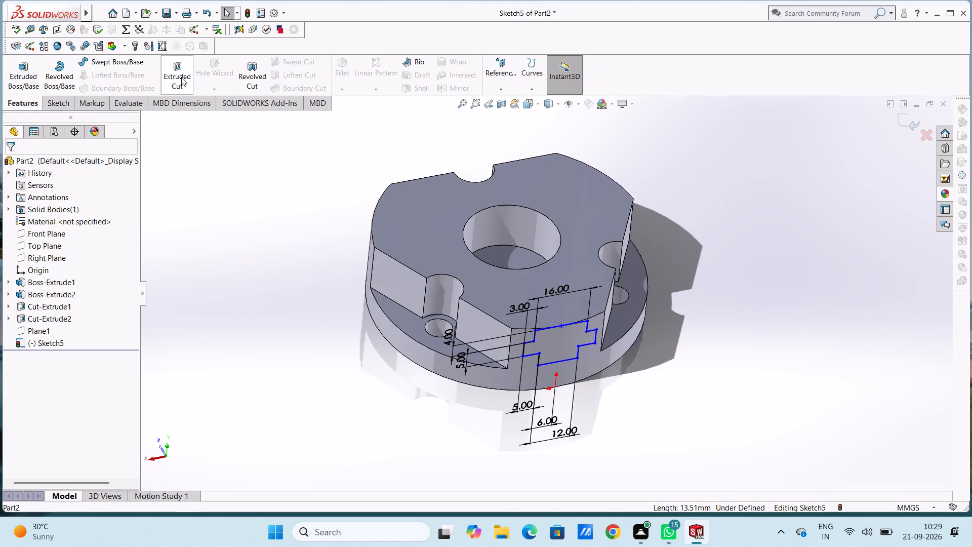
{"action": "left_click", "coordinate": [183, 70]}
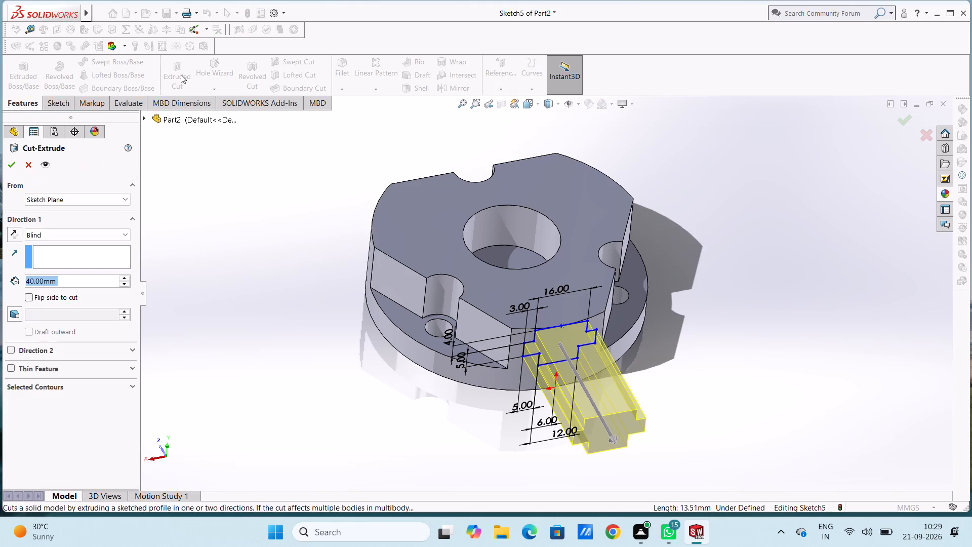
{"action": "left_click", "coordinate": [8, 238]}
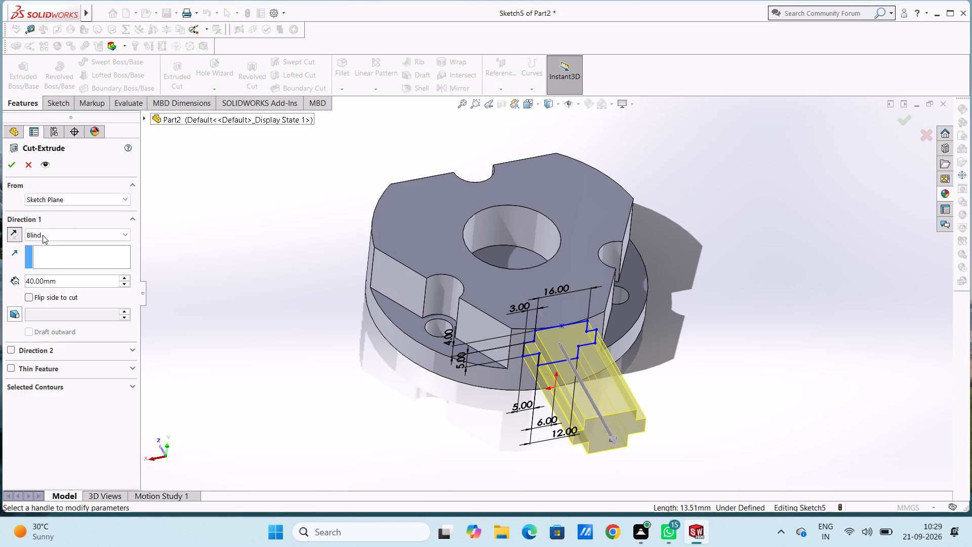
{"action": "middle_click_drag", "start_coordinate": [211, 212], "coordinate": [208, 278]}
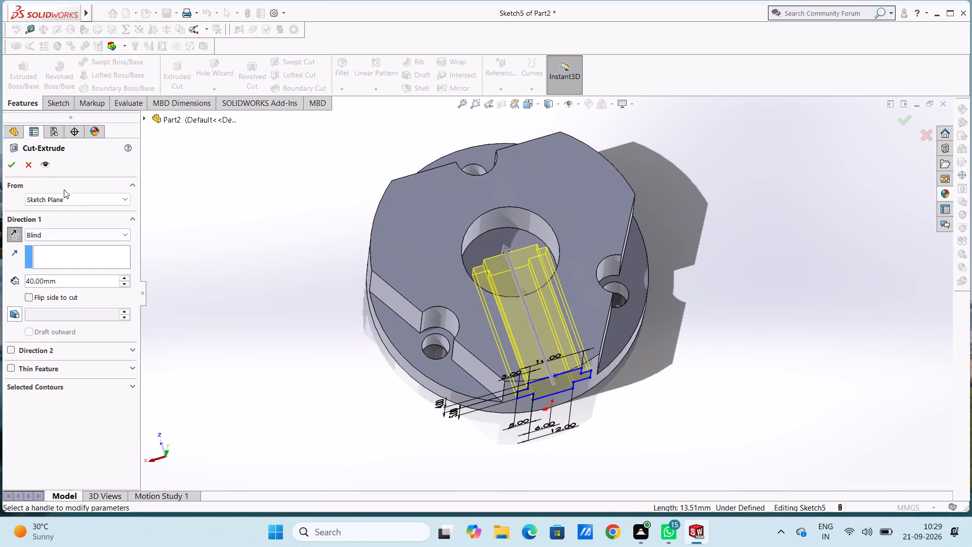
{"action": "left_click", "coordinate": [15, 168]}
{"action": "left_click", "coordinate": [250, 205]}
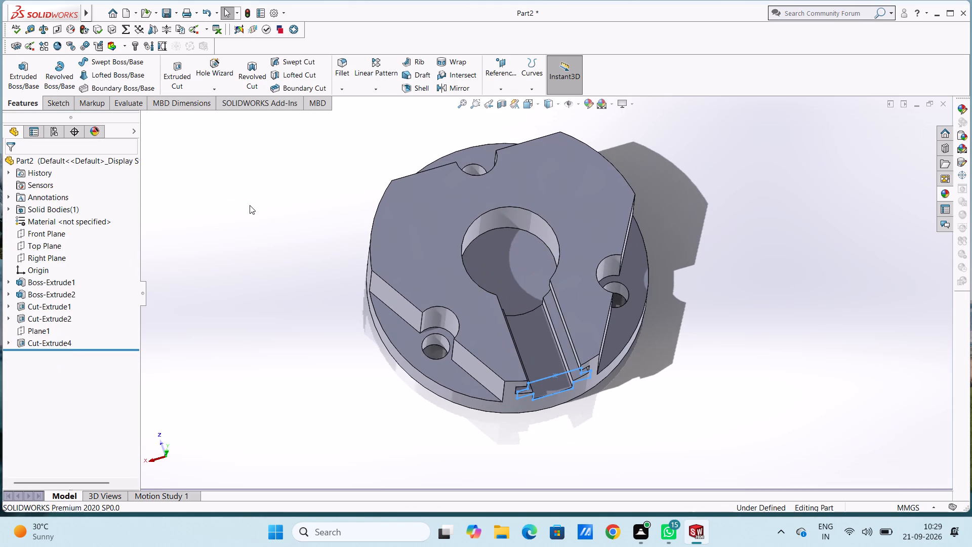
Create a reference plane offset 40 mm from the Right Plane.
{"action": "key", "text": "ctrl+5"}
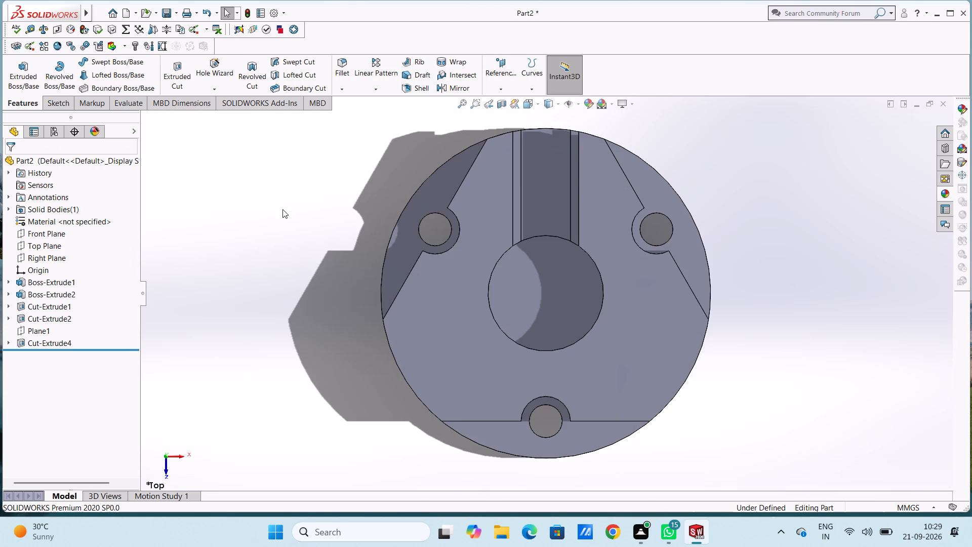
{"action": "key", "text": "ctrl+7"}
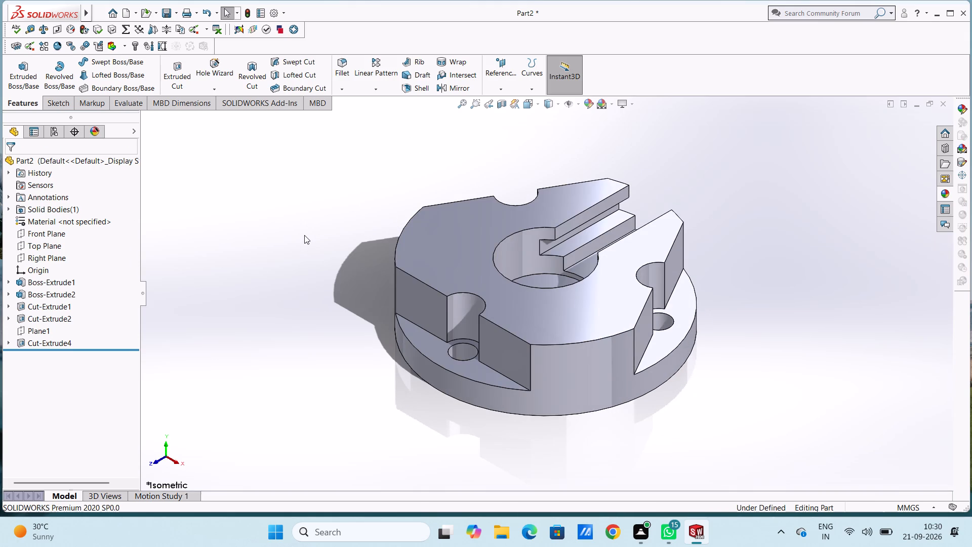
{"action": "key", "text": "ctrl+5"}
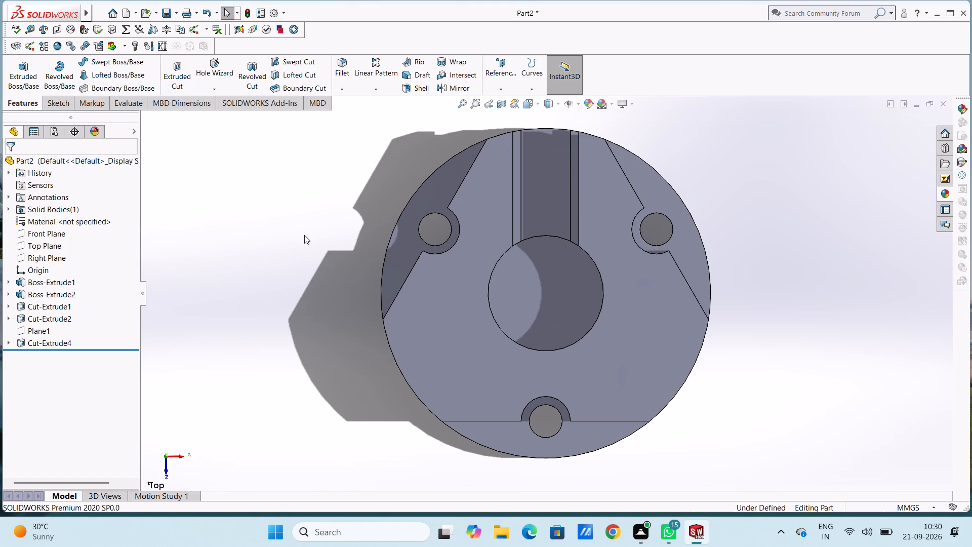
{"action": "left_click", "coordinate": [496, 63]}
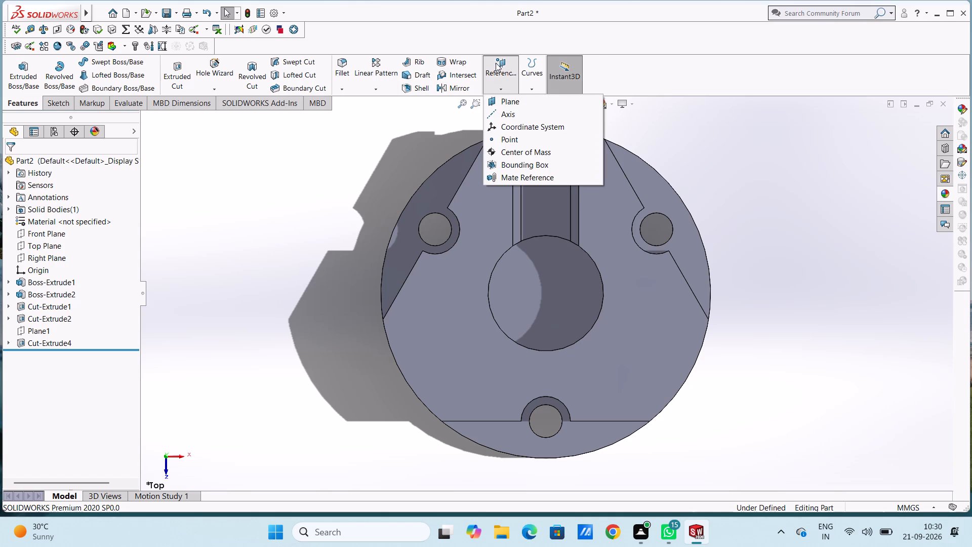
{"action": "left_click", "coordinate": [512, 101]}
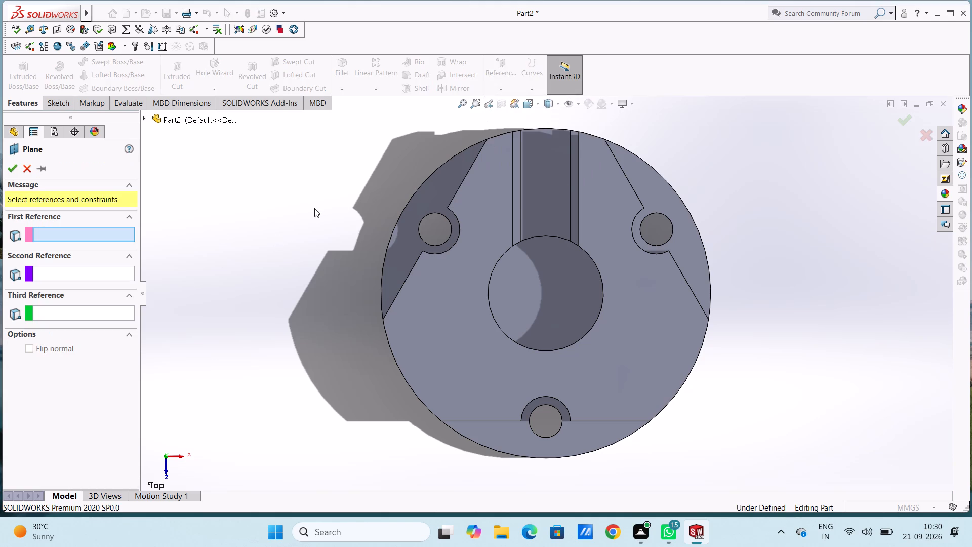
{"action": "left_click", "coordinate": [177, 122]}
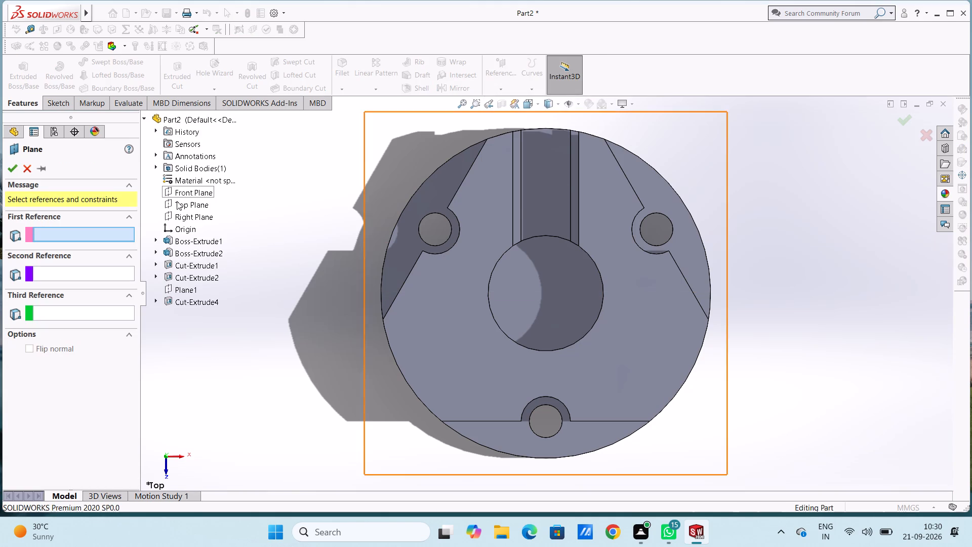
{"action": "left_click", "coordinate": [182, 215]}
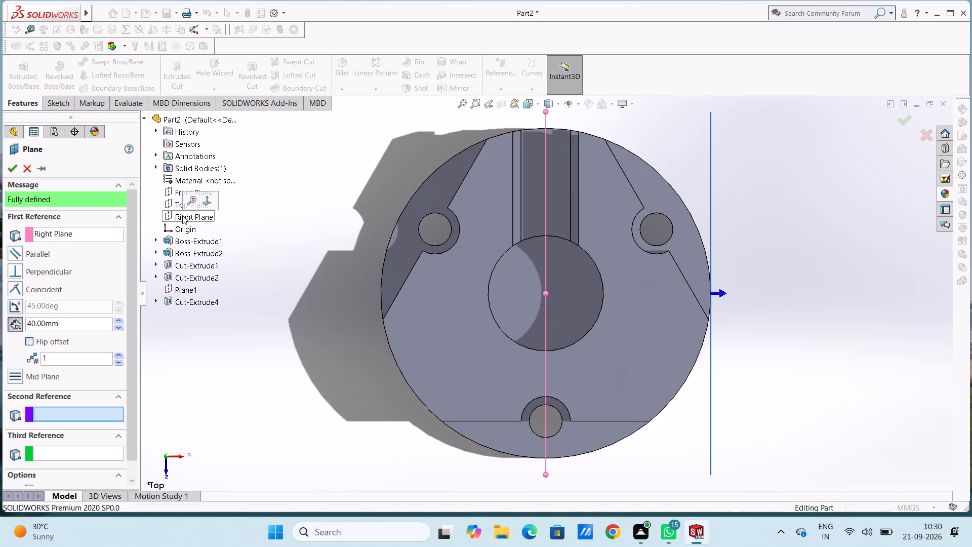
{"action": "left_click", "coordinate": [15, 175]}
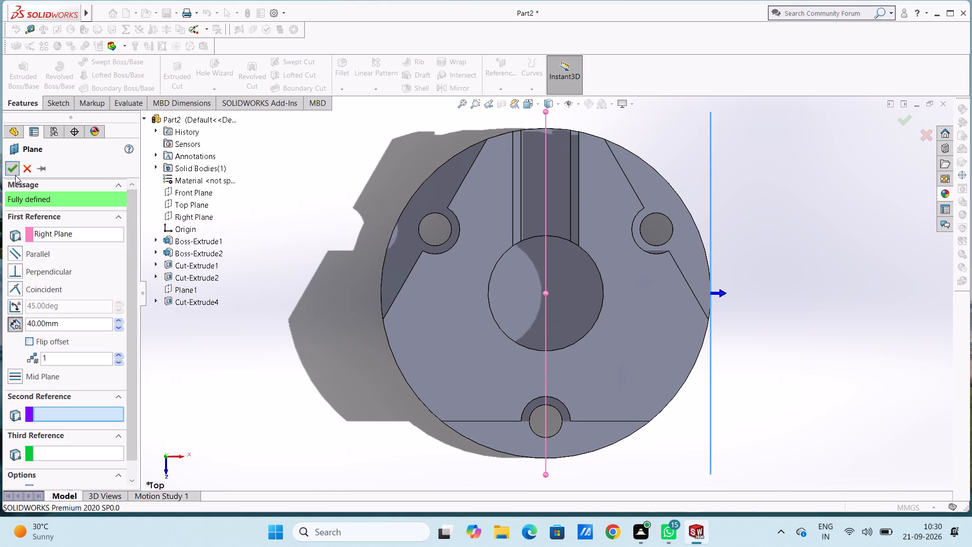
{"action": "left_click", "coordinate": [311, 281]}
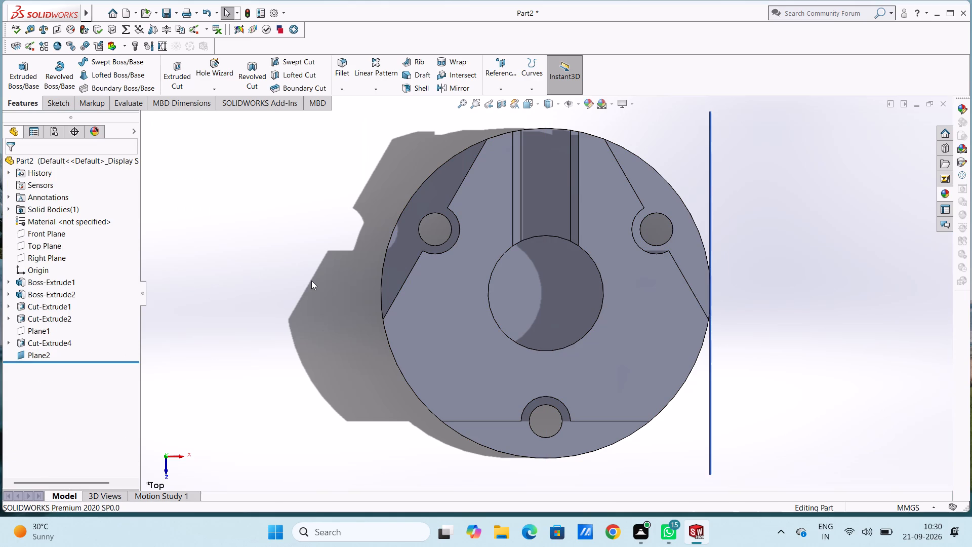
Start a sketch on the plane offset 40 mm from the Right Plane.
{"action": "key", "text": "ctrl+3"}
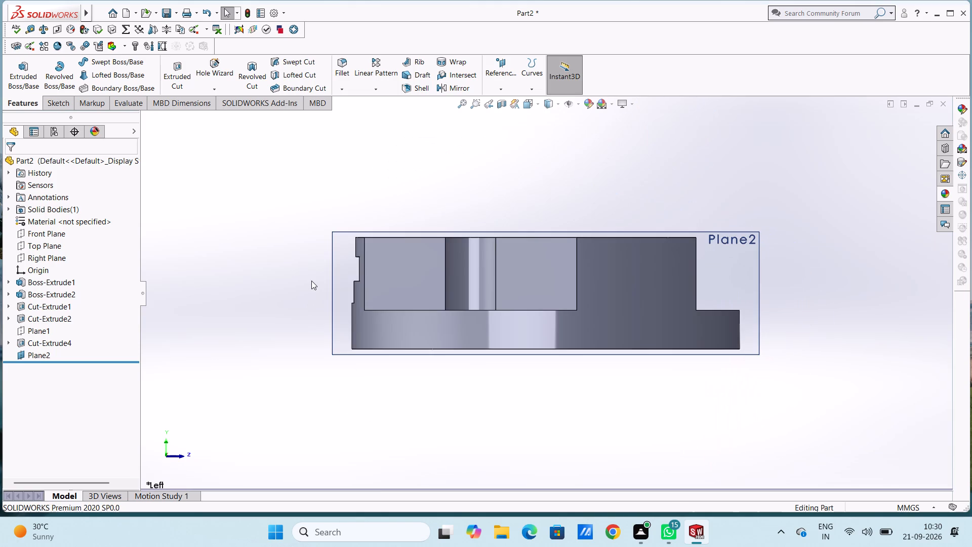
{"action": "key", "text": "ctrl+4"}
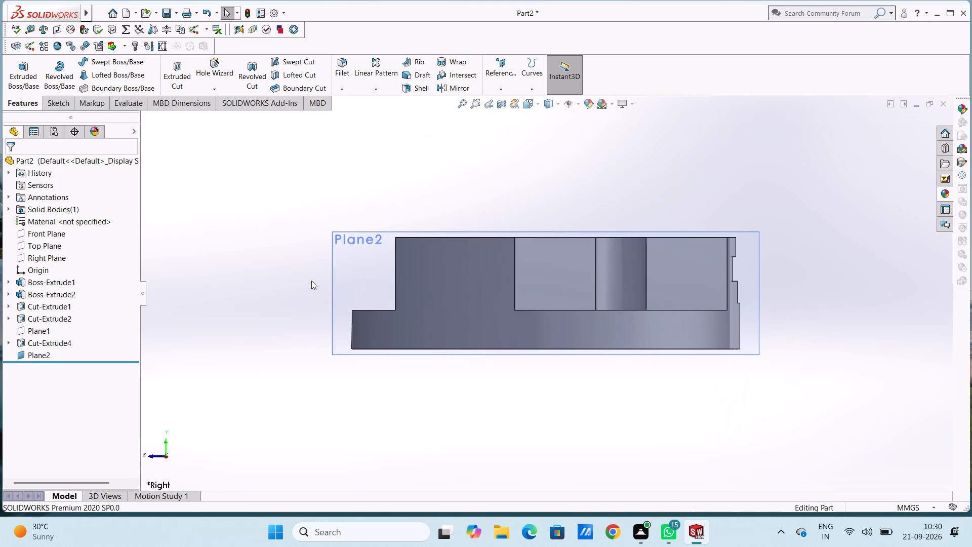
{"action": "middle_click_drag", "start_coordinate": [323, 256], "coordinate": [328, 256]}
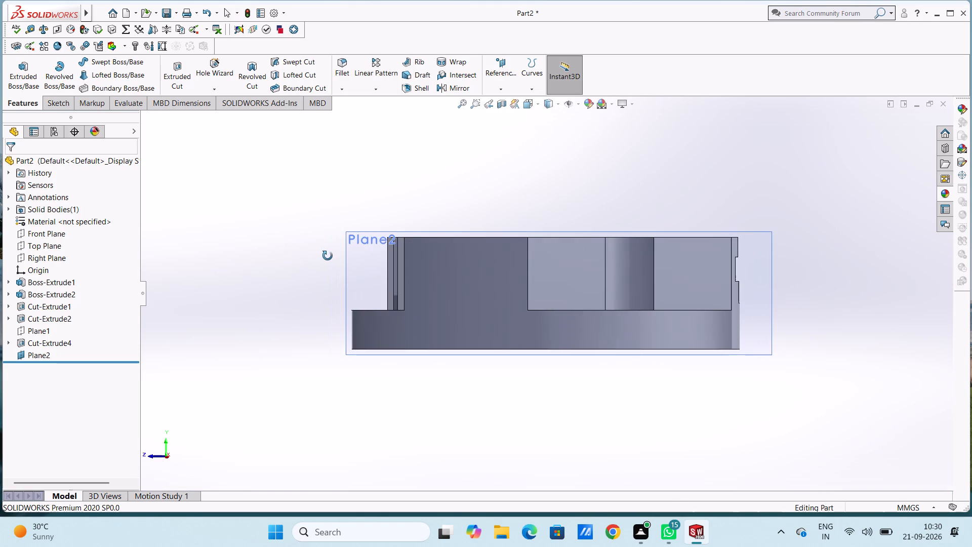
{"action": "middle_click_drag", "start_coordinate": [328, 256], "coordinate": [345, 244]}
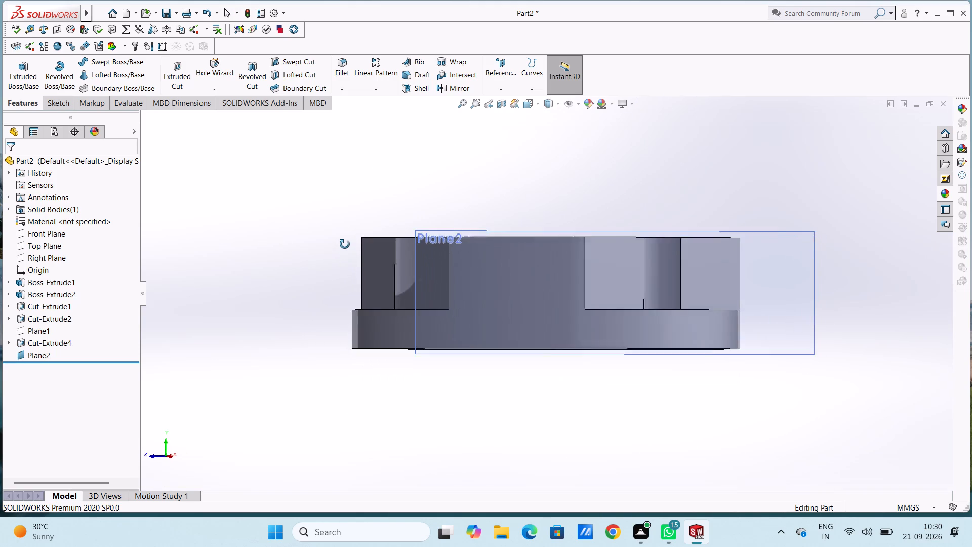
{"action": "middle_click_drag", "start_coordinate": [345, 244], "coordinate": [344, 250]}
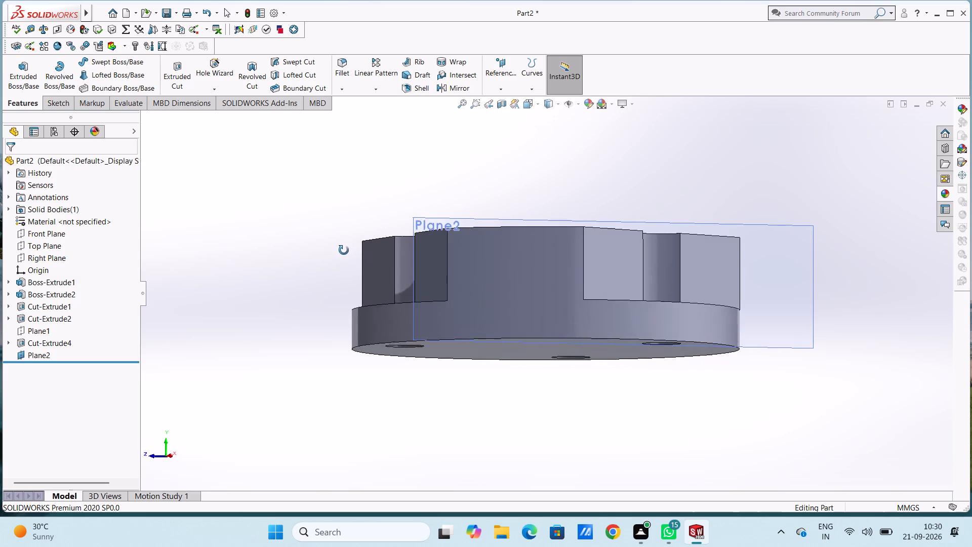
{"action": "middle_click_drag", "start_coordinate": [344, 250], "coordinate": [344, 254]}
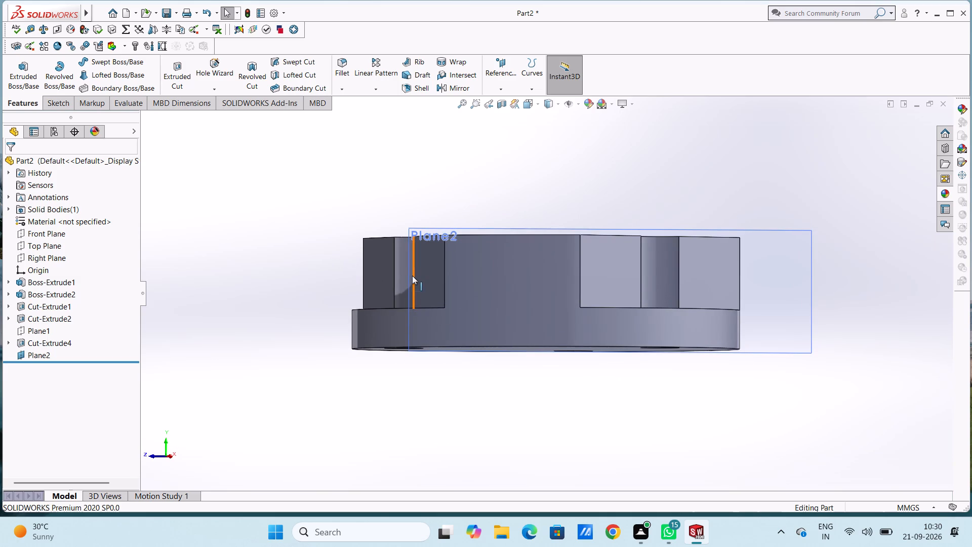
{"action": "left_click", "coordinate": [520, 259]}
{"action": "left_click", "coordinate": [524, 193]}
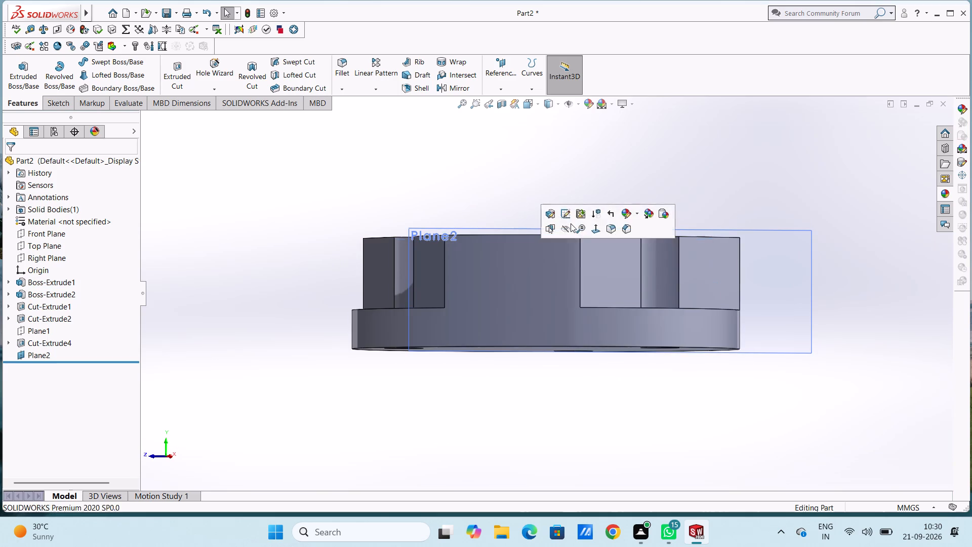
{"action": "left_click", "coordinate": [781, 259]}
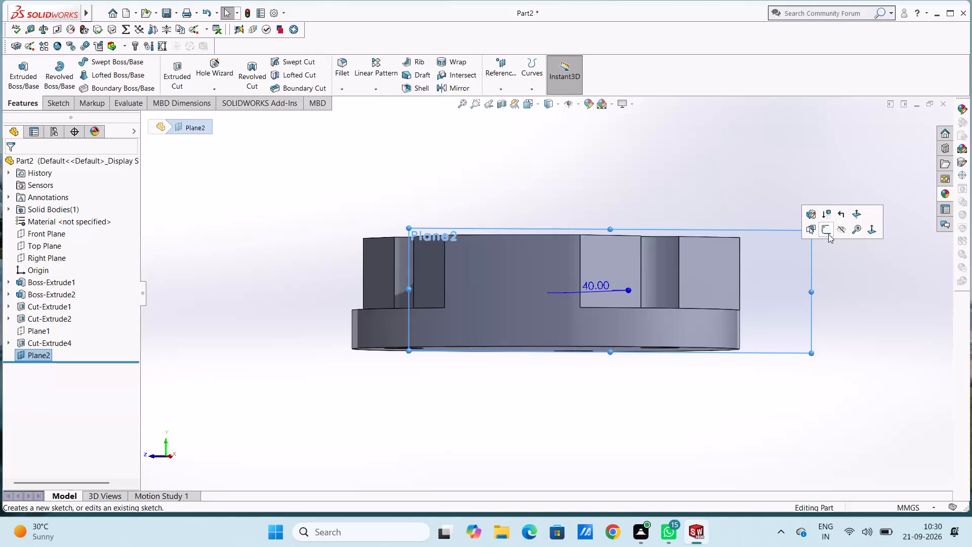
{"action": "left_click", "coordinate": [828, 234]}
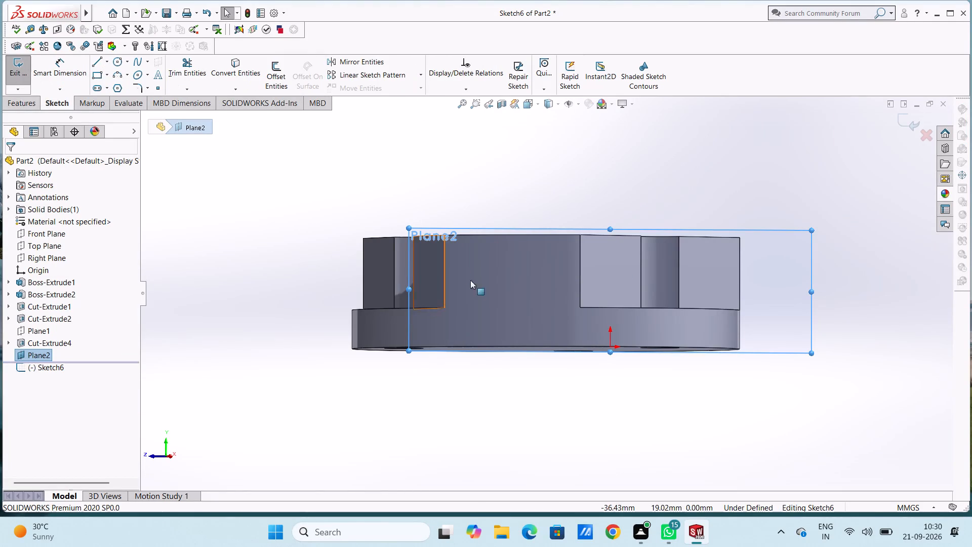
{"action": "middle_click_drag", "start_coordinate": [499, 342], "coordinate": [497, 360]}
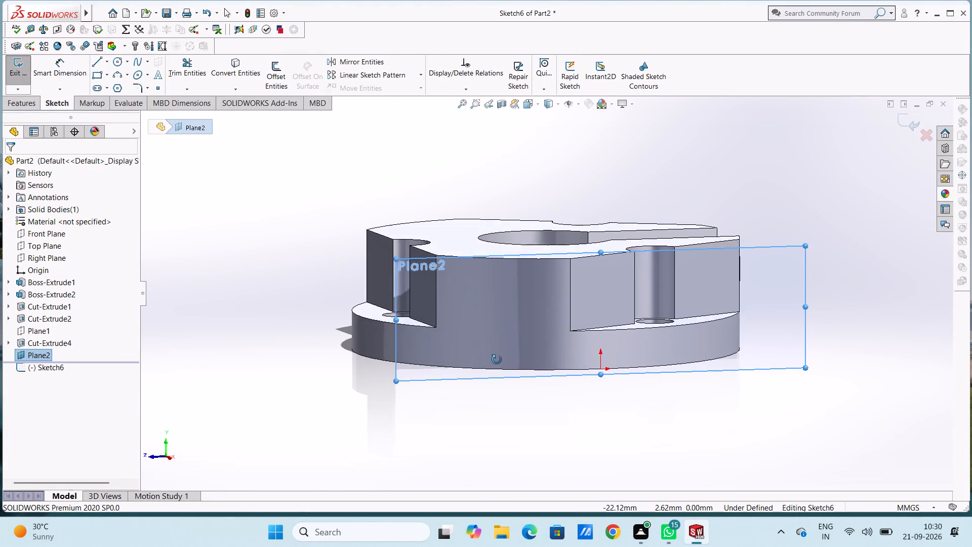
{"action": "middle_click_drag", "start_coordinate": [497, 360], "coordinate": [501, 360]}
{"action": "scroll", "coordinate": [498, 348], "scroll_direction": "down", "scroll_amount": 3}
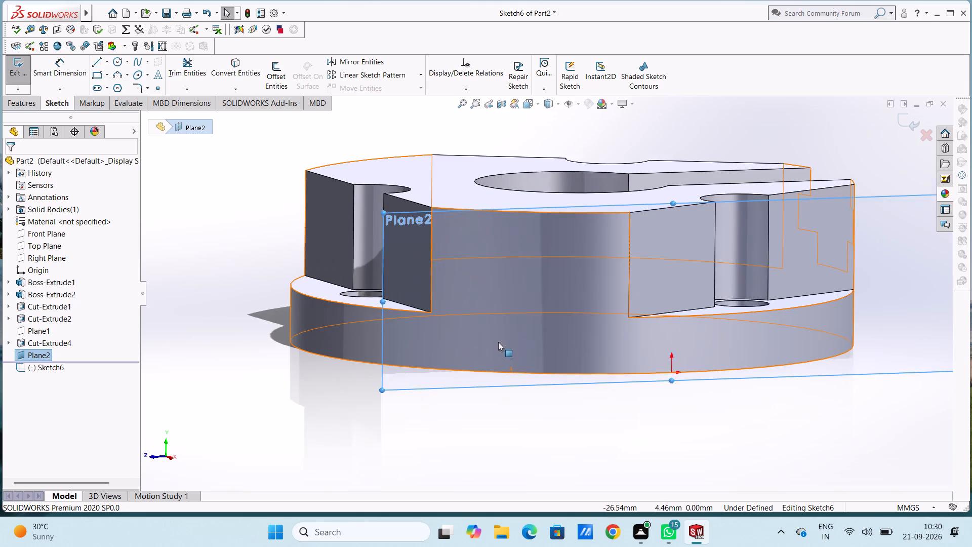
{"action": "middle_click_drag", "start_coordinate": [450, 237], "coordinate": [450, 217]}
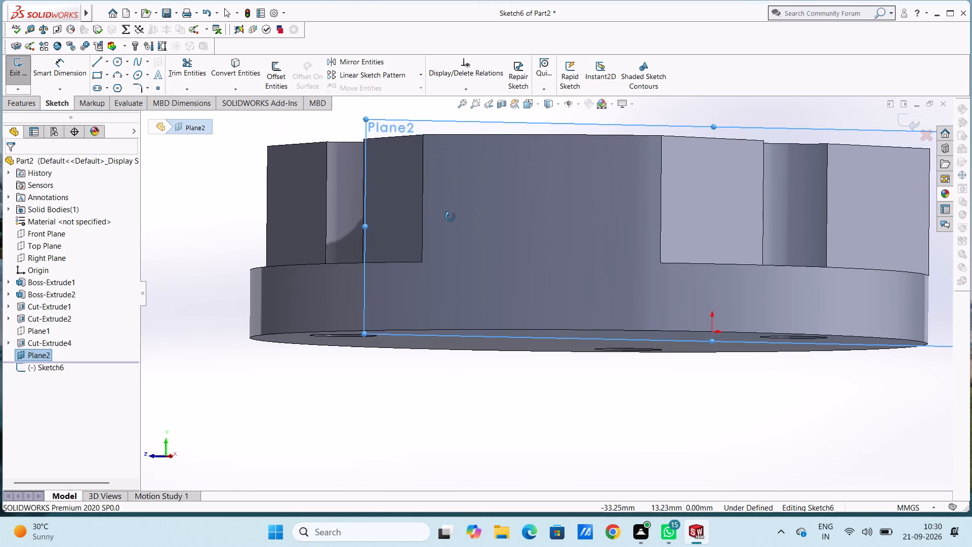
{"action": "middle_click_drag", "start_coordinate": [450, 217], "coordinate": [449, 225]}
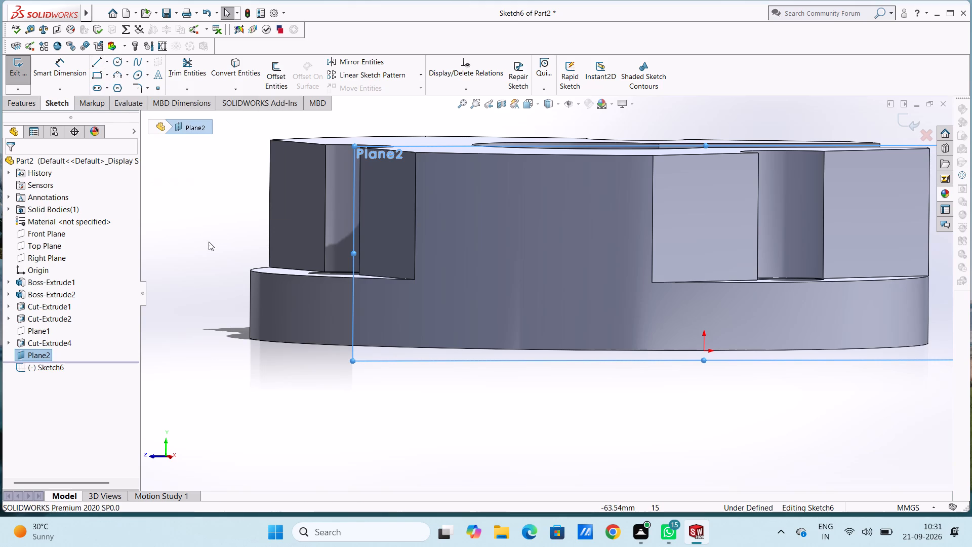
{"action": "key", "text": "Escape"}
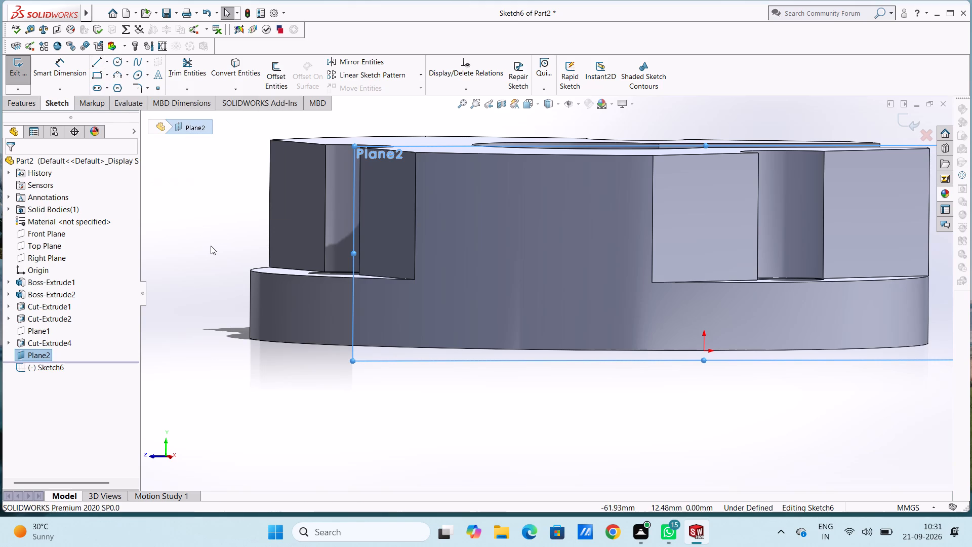
Undo the empty sketch, the offset plane and the stepped slot cut, going back into the slot profile sketch.
{"action": "key", "text": "ctrl+z"}
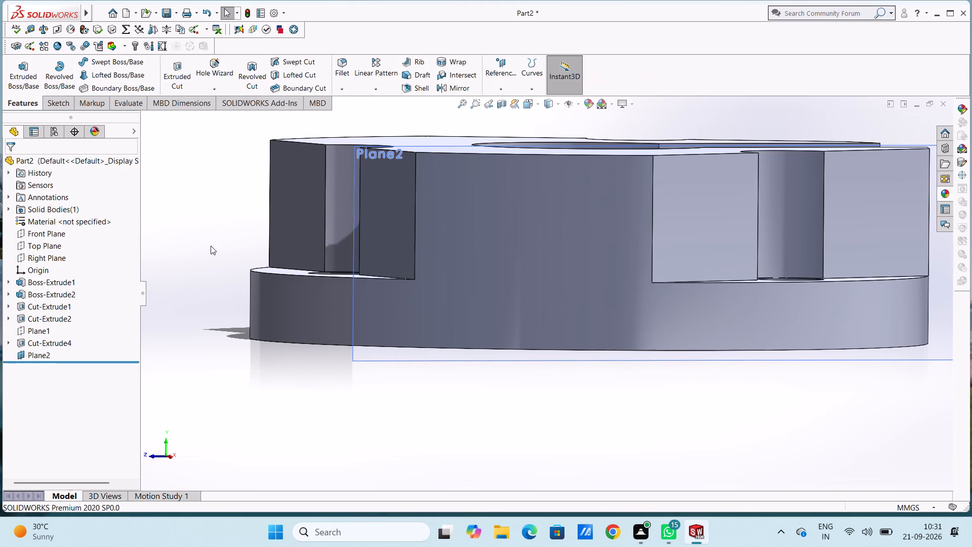
{"action": "key", "text": "ctrl+z"}
{"action": "key", "text": "ctrl+z"}
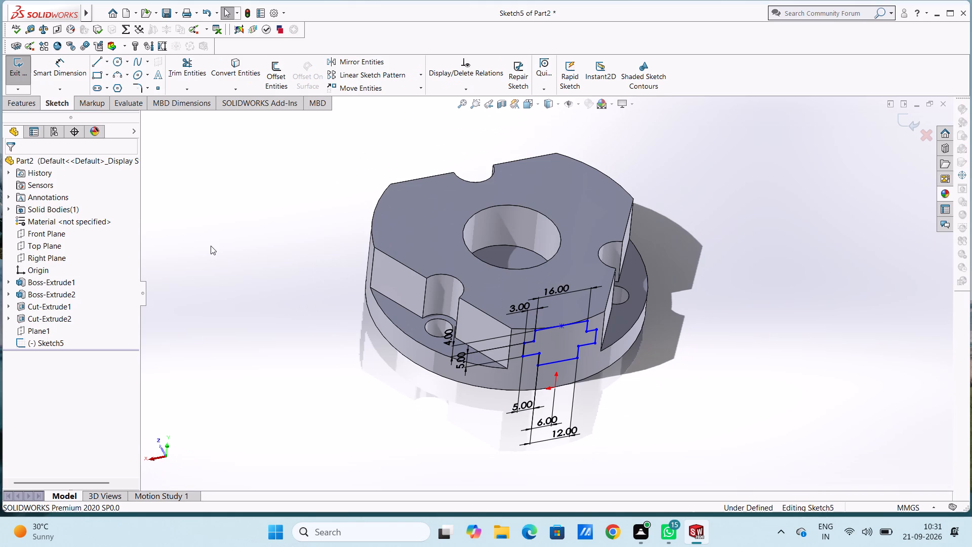
Dimension the height of the slot profile's bottom line above the origin, accepting the value as drawn.
{"action": "key", "text": "ctrl+2"}
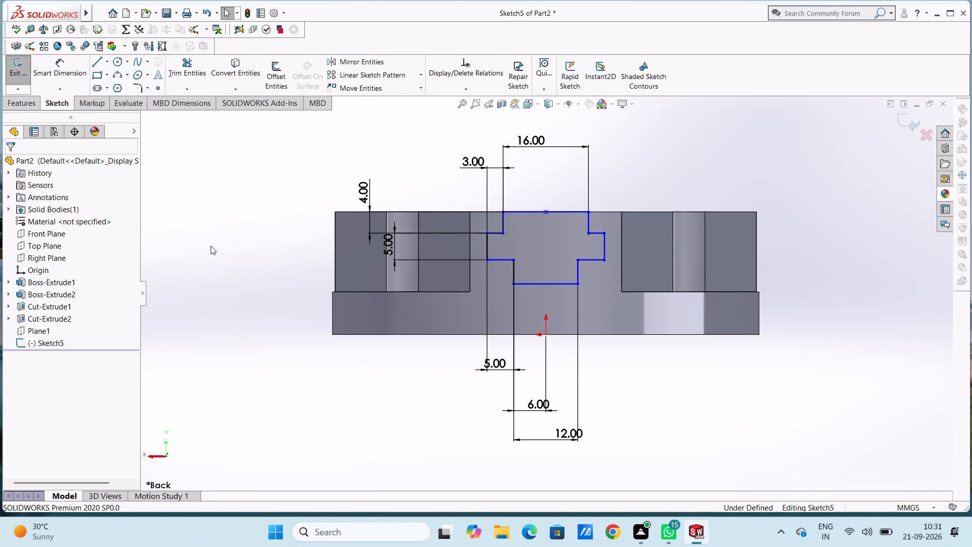
{"action": "left_click", "coordinate": [72, 62]}
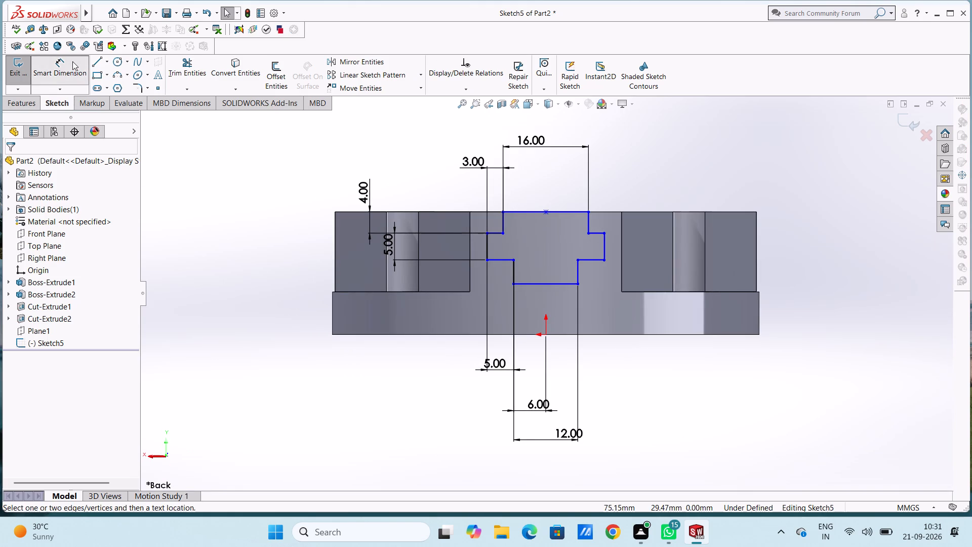
{"action": "left_click", "coordinate": [550, 284]}
{"action": "left_click", "coordinate": [546, 335]}
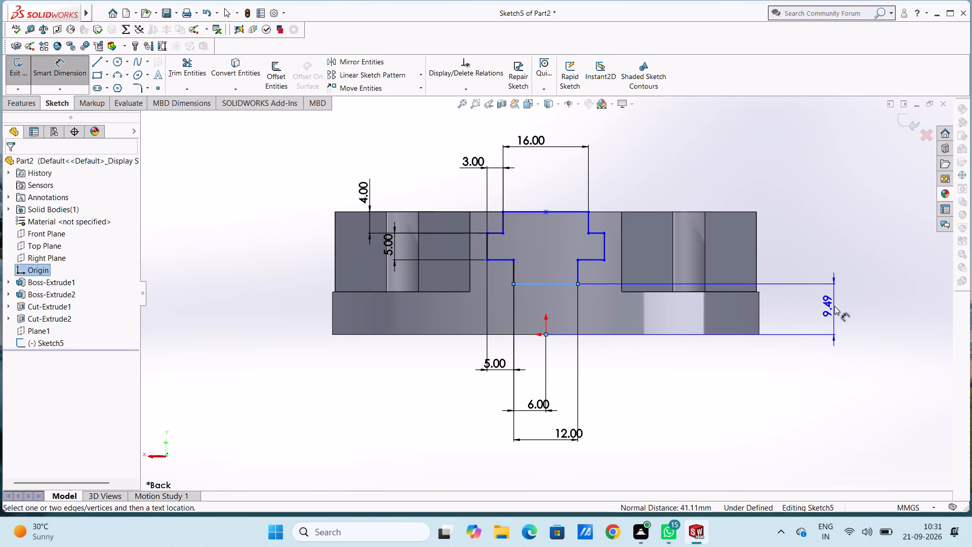
{"action": "left_click", "coordinate": [835, 306]}
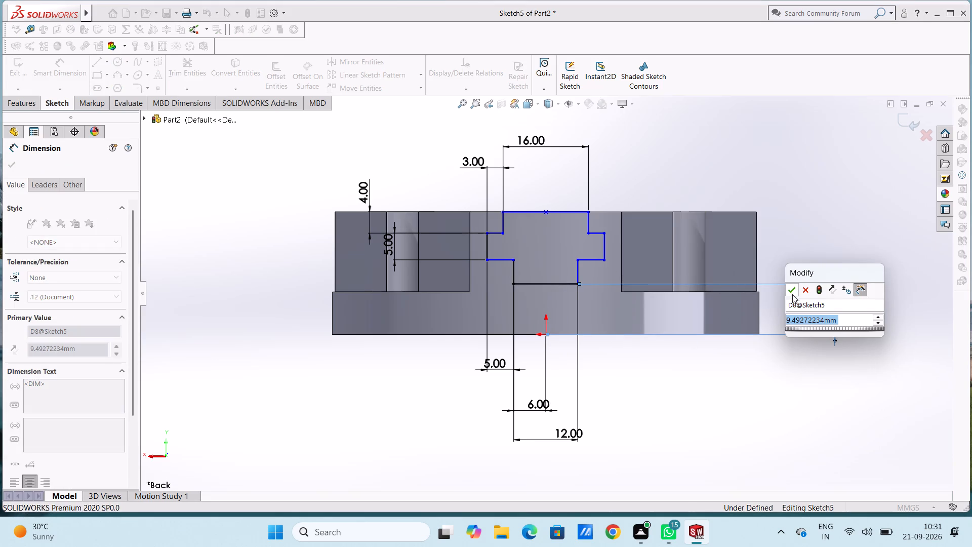
{"action": "left_click", "coordinate": [792, 294]}
{"action": "left_click", "coordinate": [806, 229]}
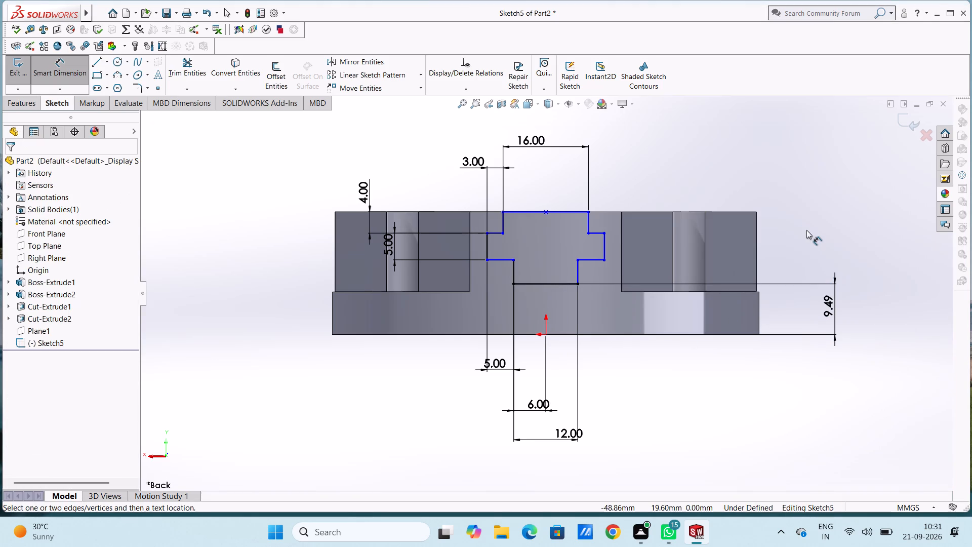
{"action": "key", "text": "Escape"}
{"action": "key", "text": "Escape"}
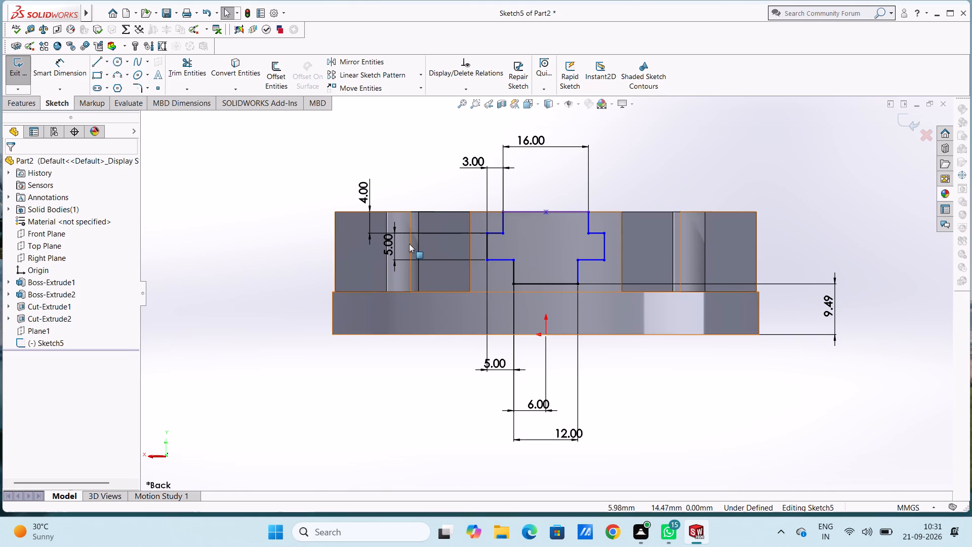
Dimension the lowest vertical line on the slot profile's right side at 5 mm.
{"action": "left_click", "coordinate": [54, 71]}
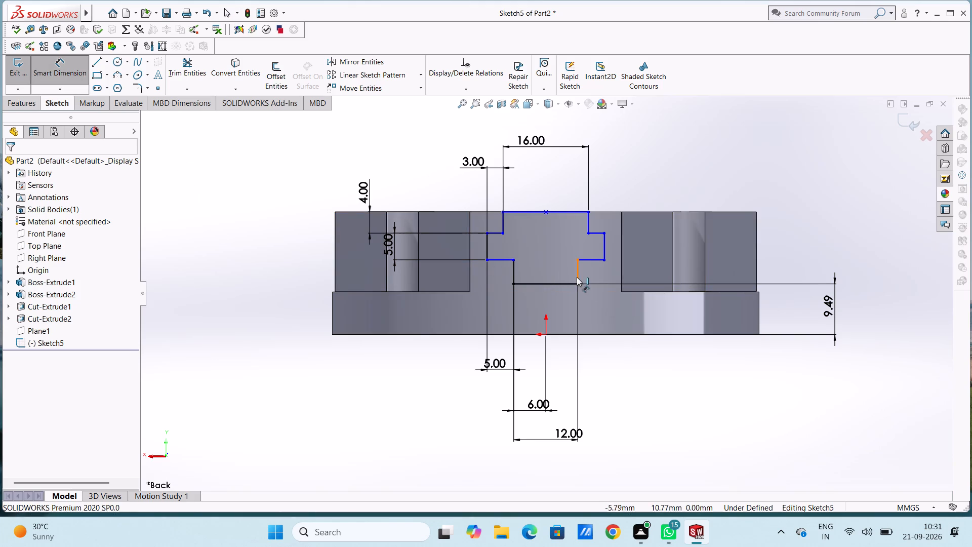
{"action": "left_click", "coordinate": [578, 277]}
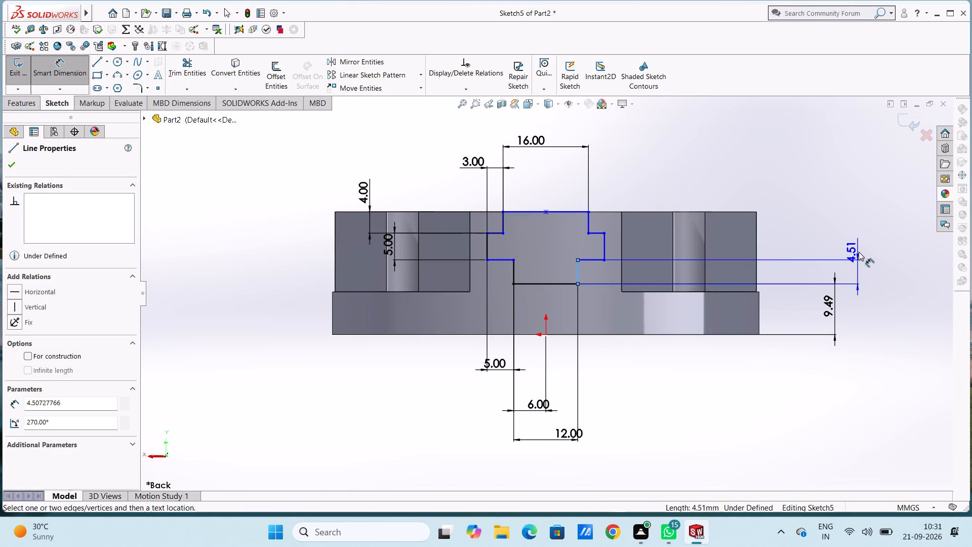
{"action": "left_click", "coordinate": [859, 252]}
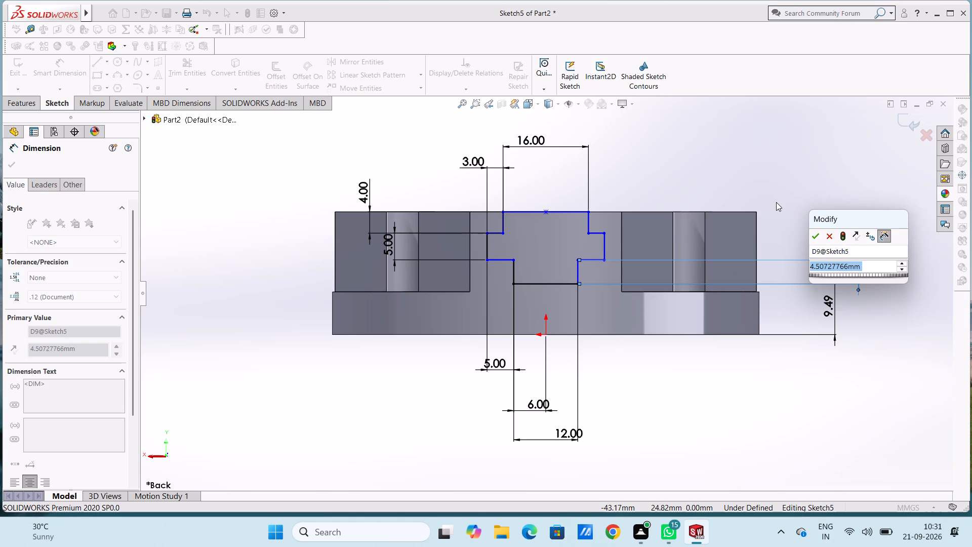
{"action": "key", "text": "5"}
{"action": "key", "text": "Return"}
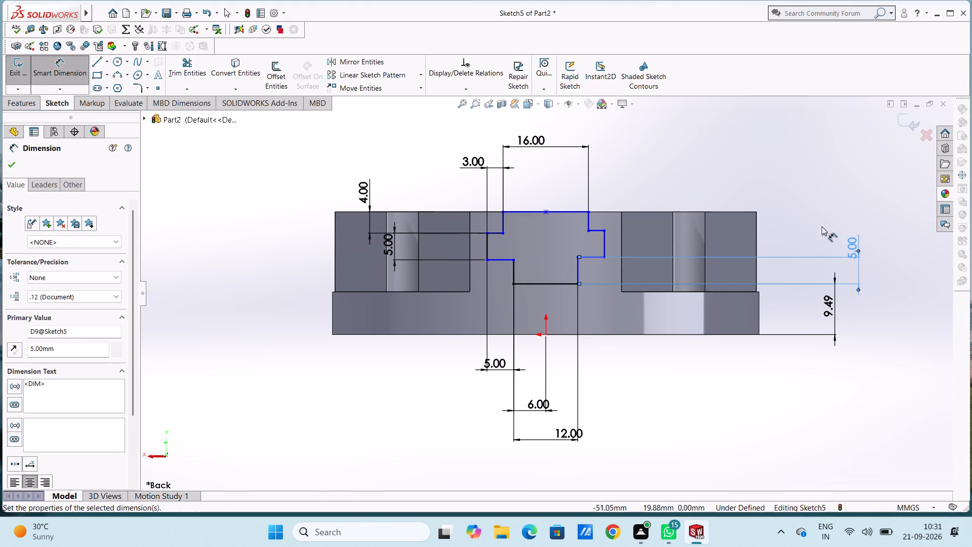
{"action": "left_click", "coordinate": [824, 224]}
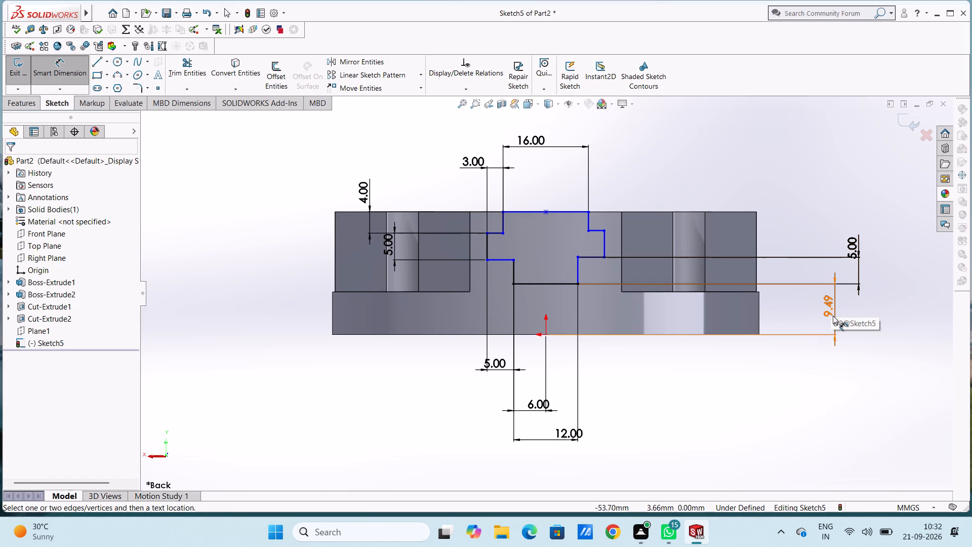
Set the height of the slot profile's bottom line above the origin to 9 mm.
{"action": "left_click", "coordinate": [833, 318]}
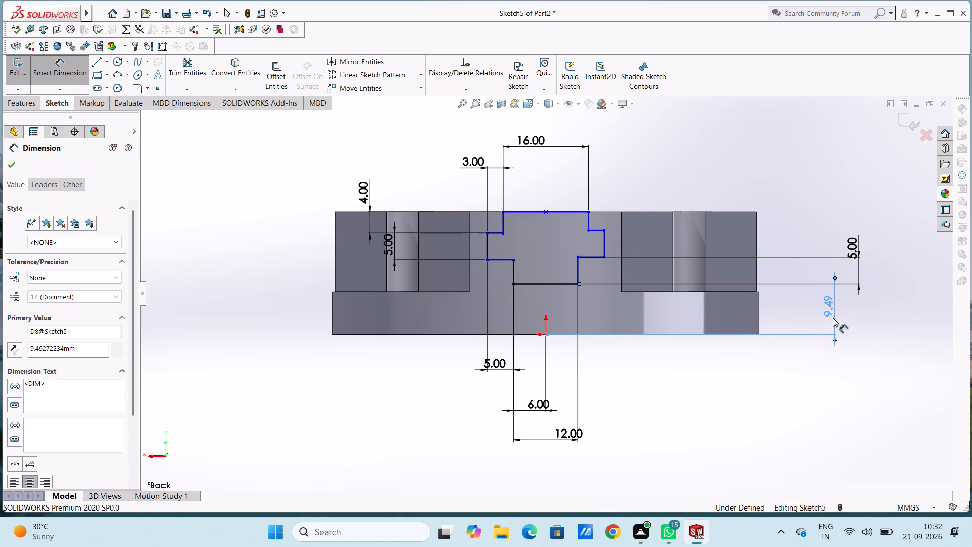
{"action": "double_click", "coordinate": [833, 318]}
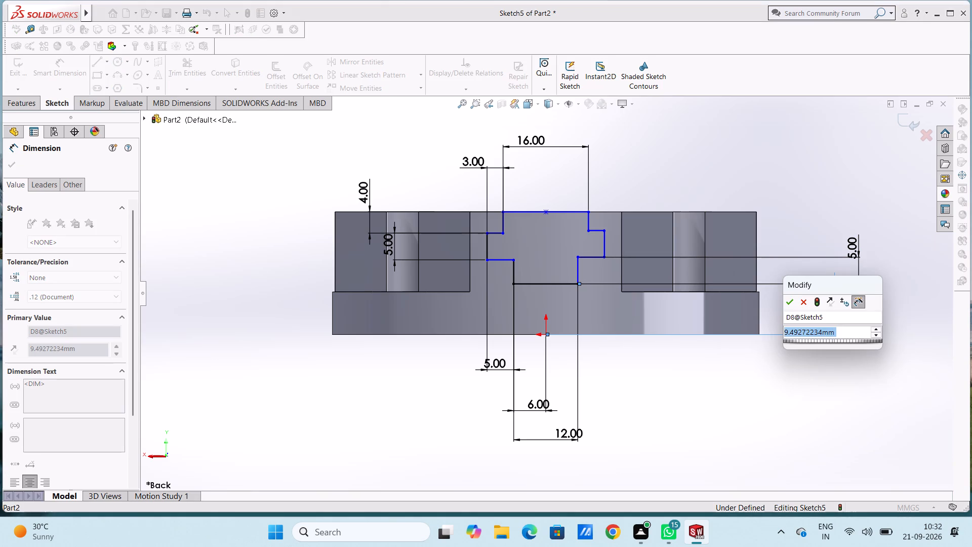
{"action": "key", "text": "9"}
{"action": "key", "text": "Return"}
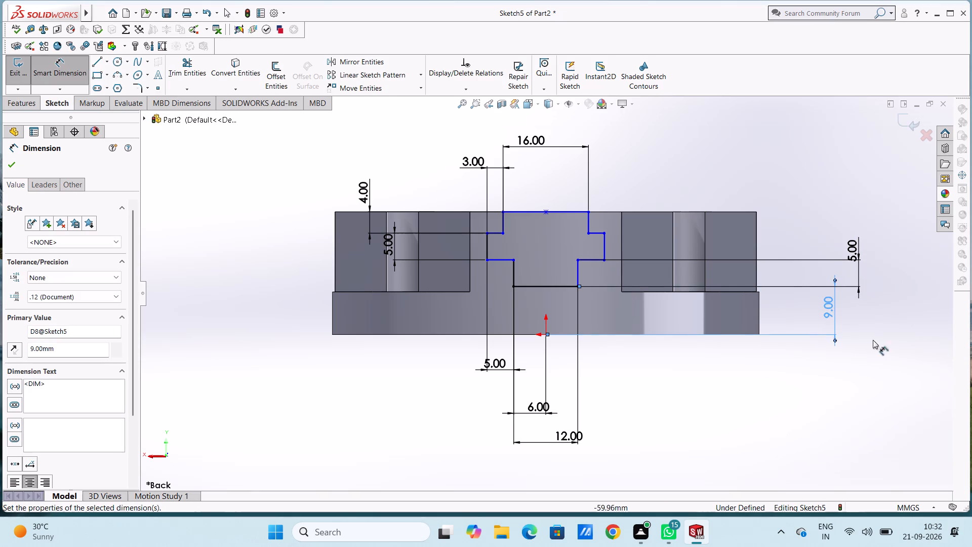
{"action": "left_click", "coordinate": [895, 349]}
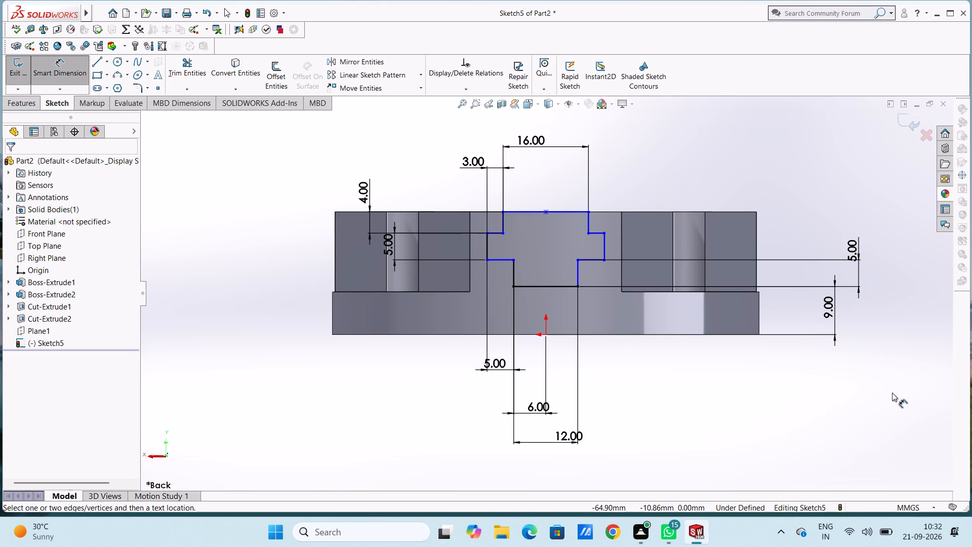
Dimension the top and middle vertical lines on the slot profile's right side at 4 mm and 5 mm.
{"action": "left_click_drag", "start_coordinate": [591, 223], "coordinate": [601, 223]}
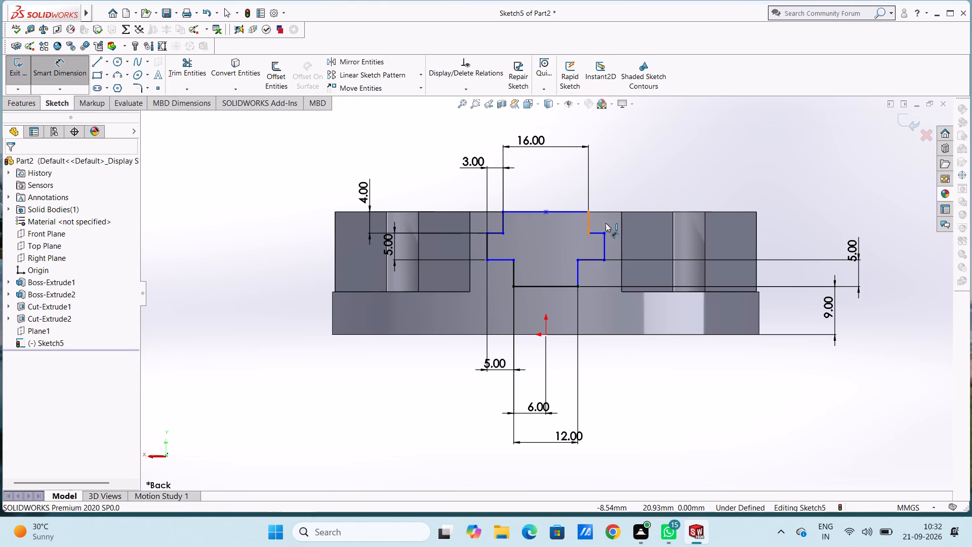
{"action": "left_click", "coordinate": [762, 218]}
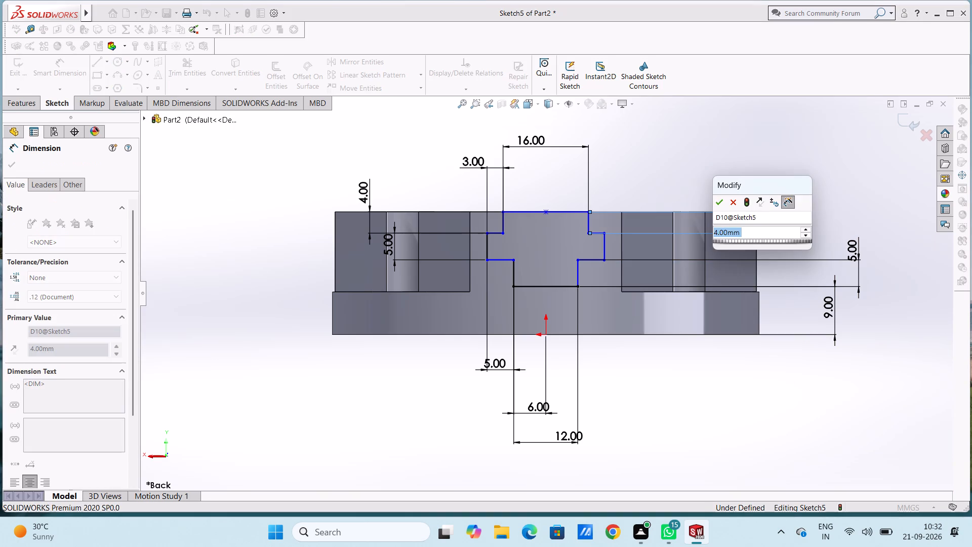
{"action": "left_click", "coordinate": [714, 203]}
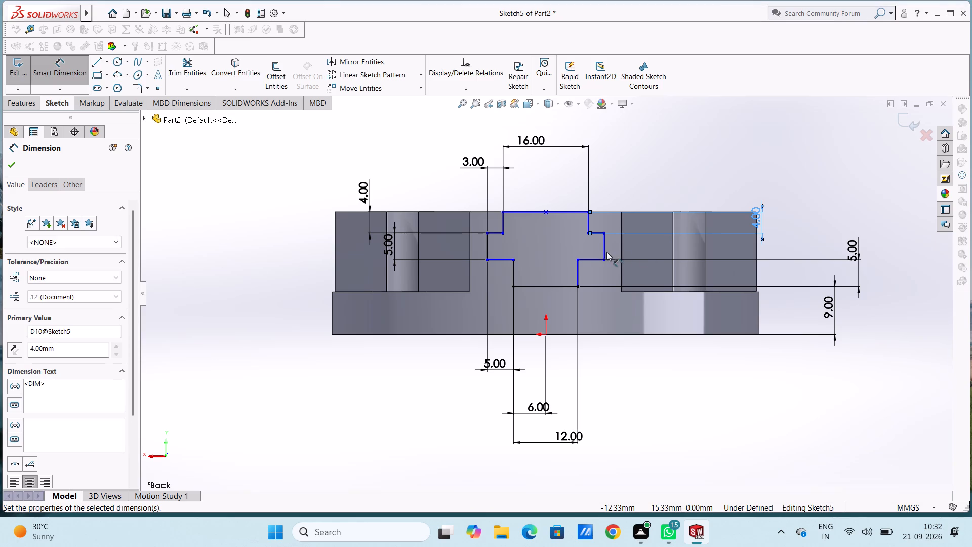
{"action": "left_click", "coordinate": [604, 250]}
{"action": "left_click", "coordinate": [832, 233]}
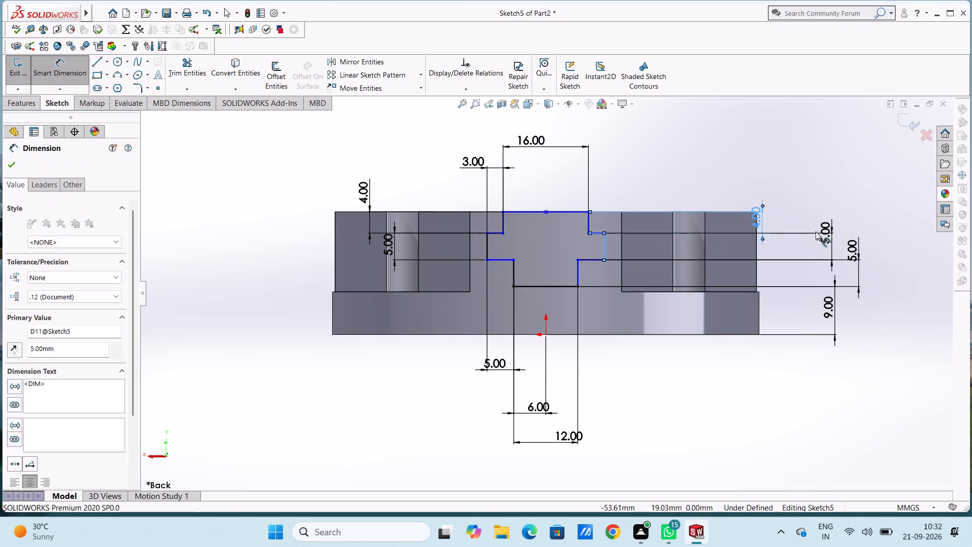
{"action": "left_click", "coordinate": [789, 219]}
{"action": "left_click", "coordinate": [766, 176]}
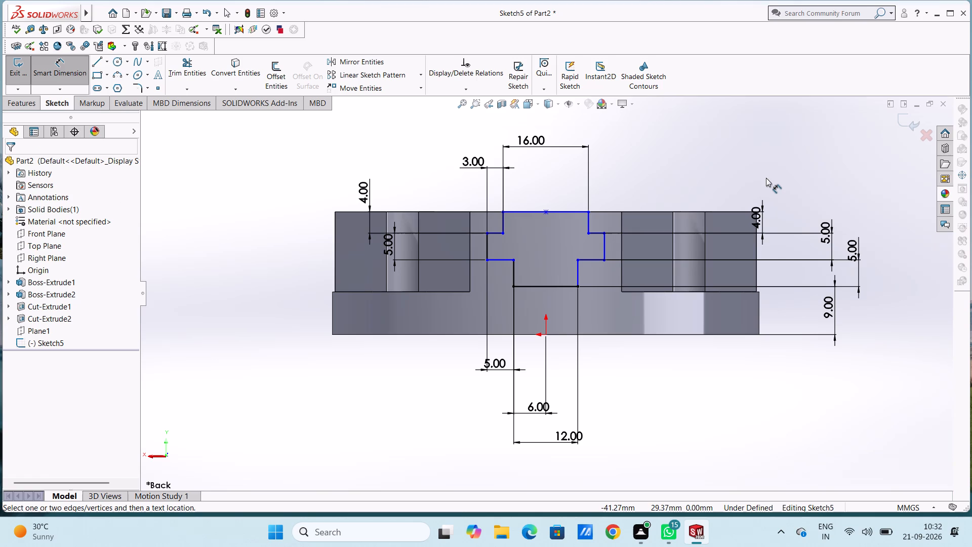
{"action": "key", "text": "Escape"}
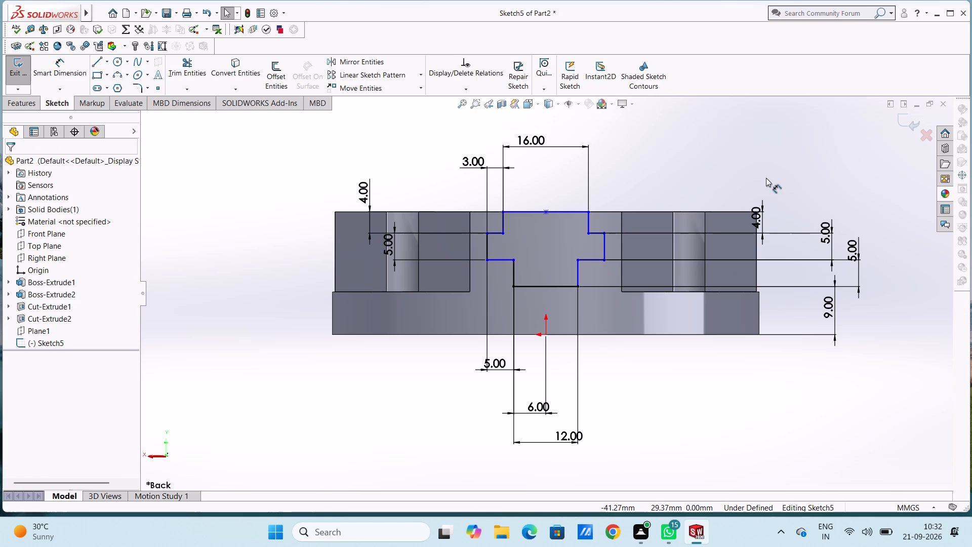
Cut-extrude the stepped slot profile blind 40 mm into the disc, reversing the direction toward the central bore.
{"action": "key", "text": "ctrl+5"}
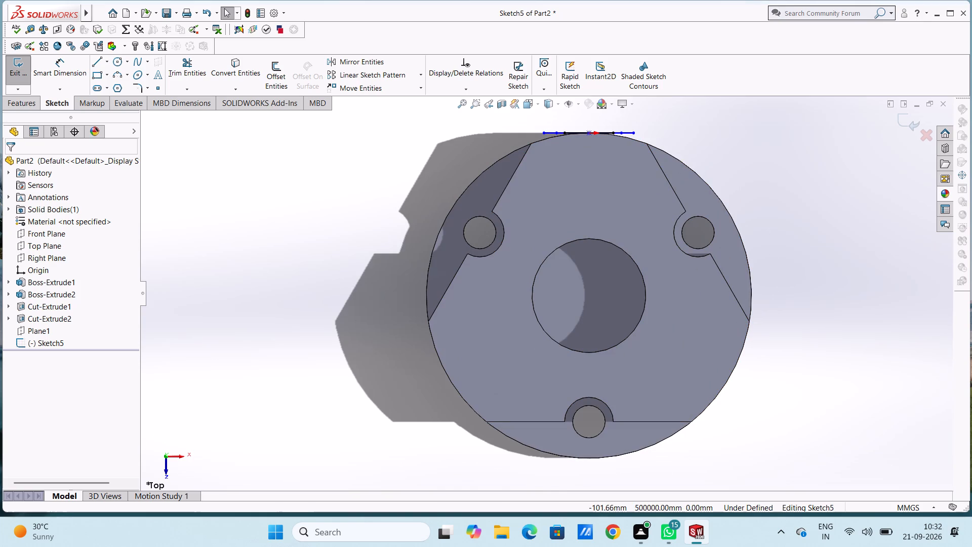
{"action": "left_click", "coordinate": [18, 103]}
{"action": "left_click", "coordinate": [173, 84]}
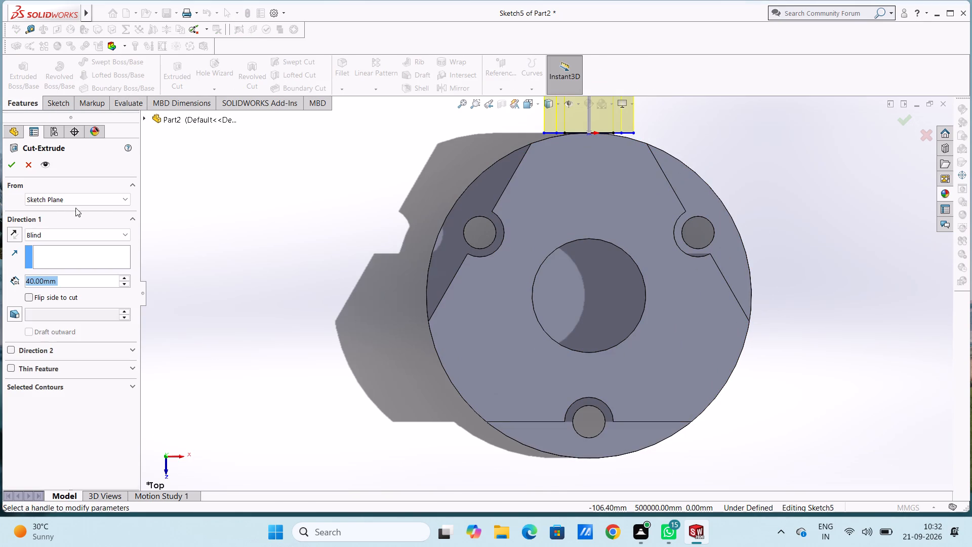
{"action": "left_click", "coordinate": [16, 231]}
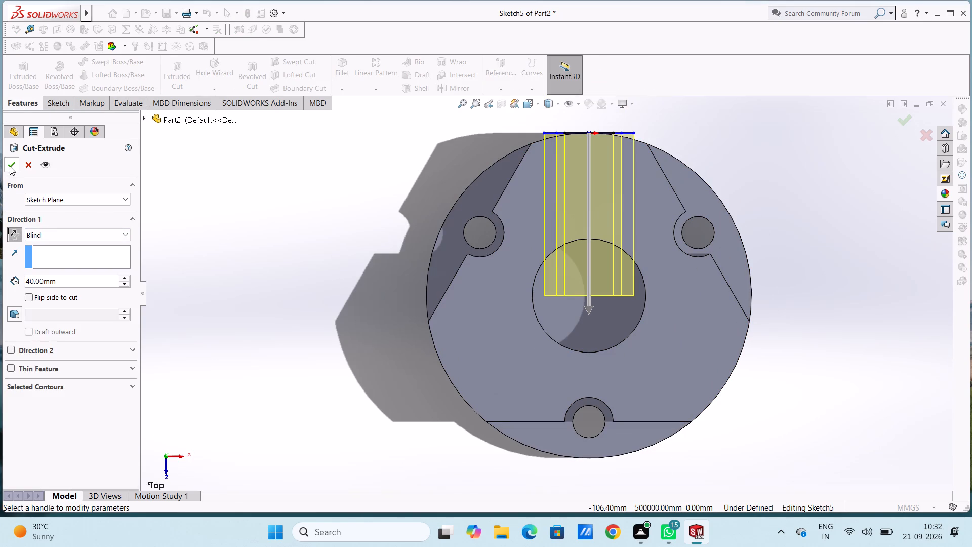
{"action": "left_click", "coordinate": [10, 166]}
{"action": "left_click", "coordinate": [175, 237]}
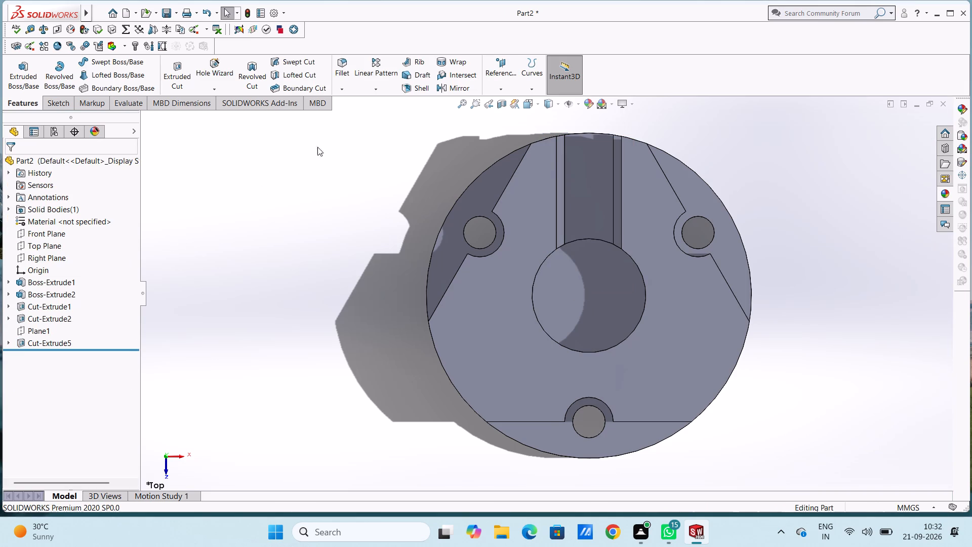
Create a reference plane offset 40 mm from the Right Plane.
{"action": "left_click", "coordinate": [498, 61]}
{"action": "left_click", "coordinate": [507, 100]}
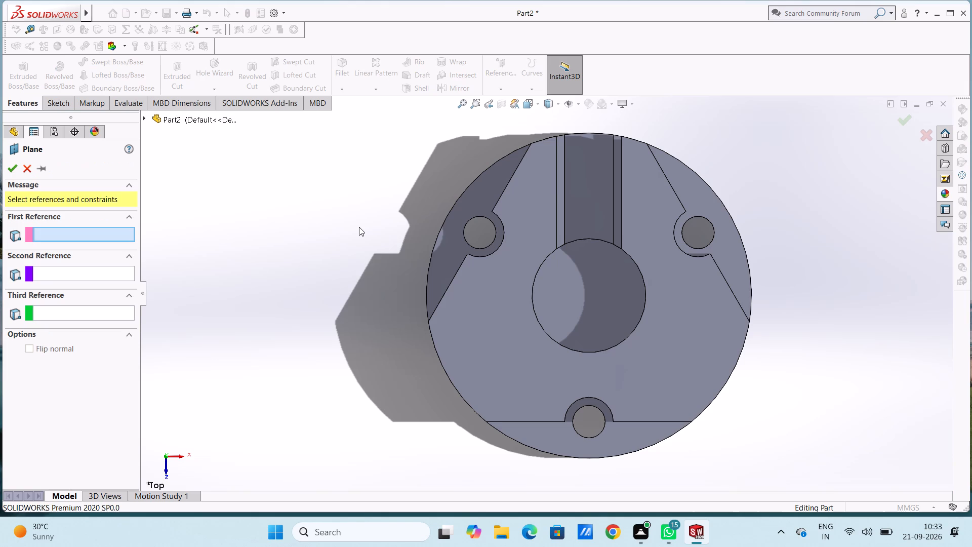
{"action": "left_click", "coordinate": [167, 119]}
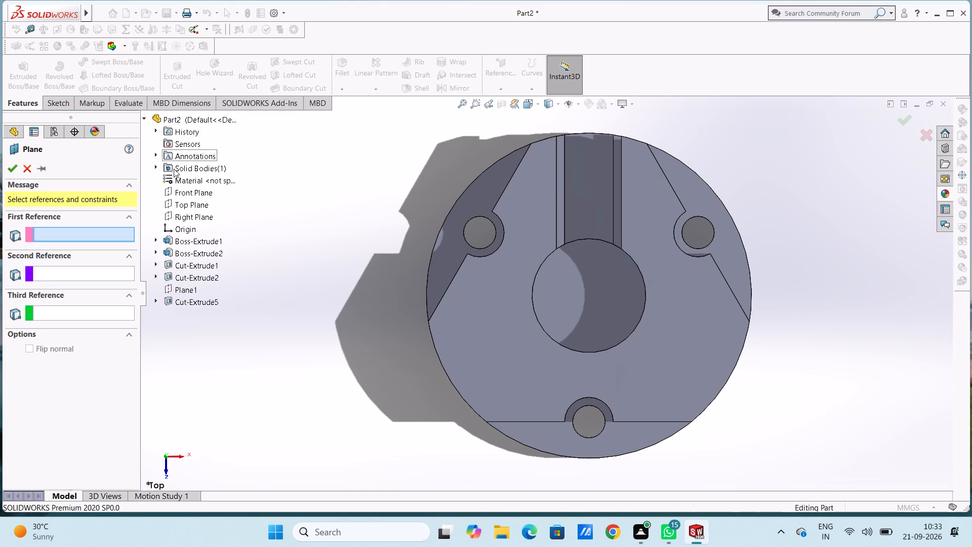
{"action": "left_click", "coordinate": [193, 217]}
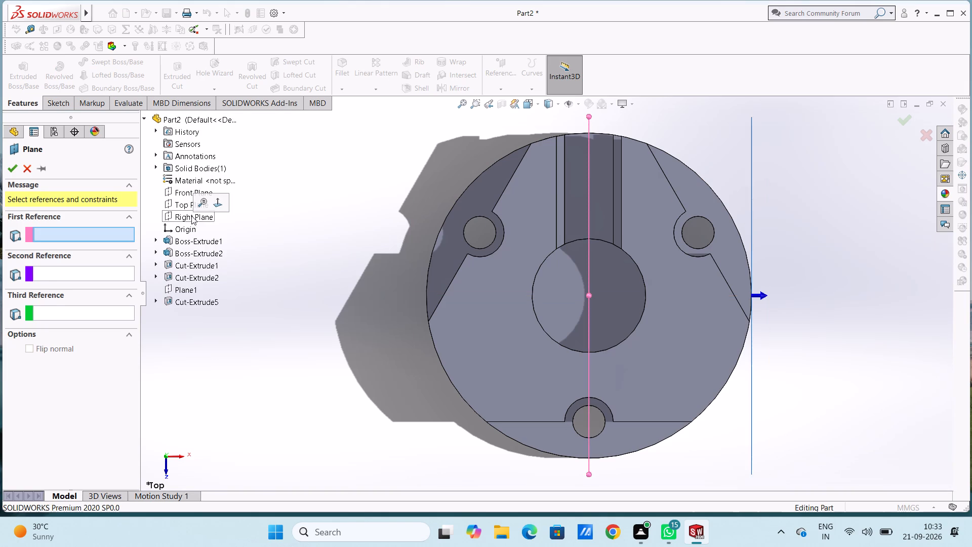
{"action": "left_click", "coordinate": [11, 167]}
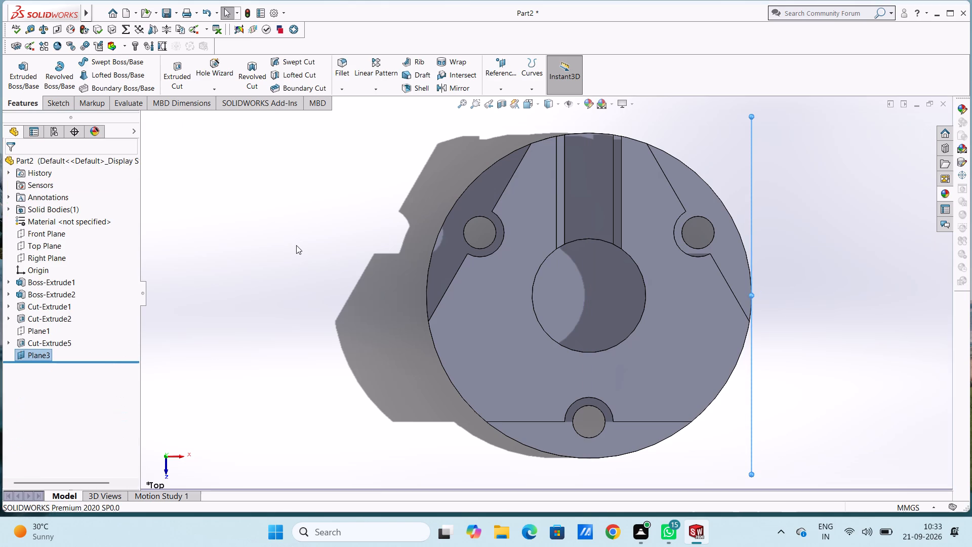
{"action": "left_click", "coordinate": [296, 245]}
Start a sketch on the plane offset 40 mm from the Right Plane.
{"action": "key", "text": "ctrl+4"}
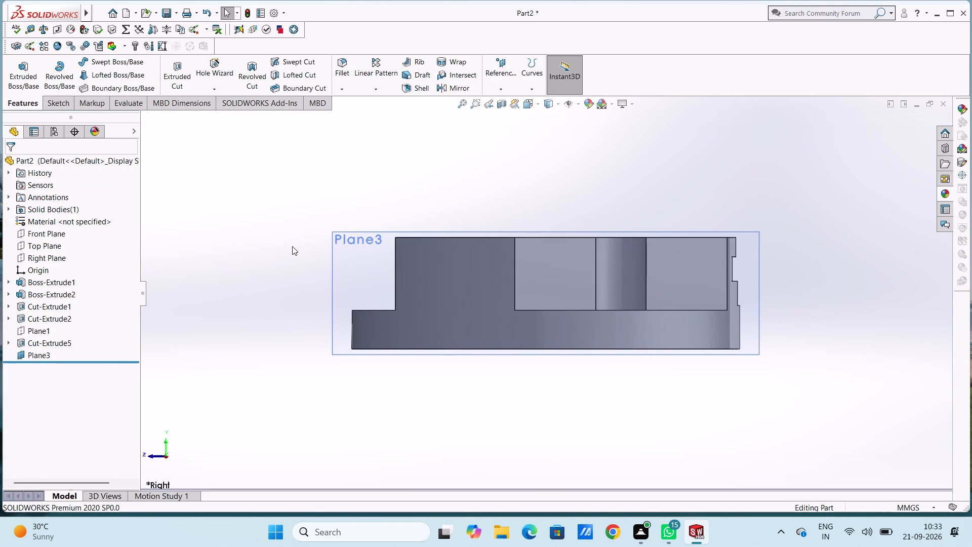
{"action": "middle_click_drag", "start_coordinate": [290, 248], "coordinate": [299, 248]}
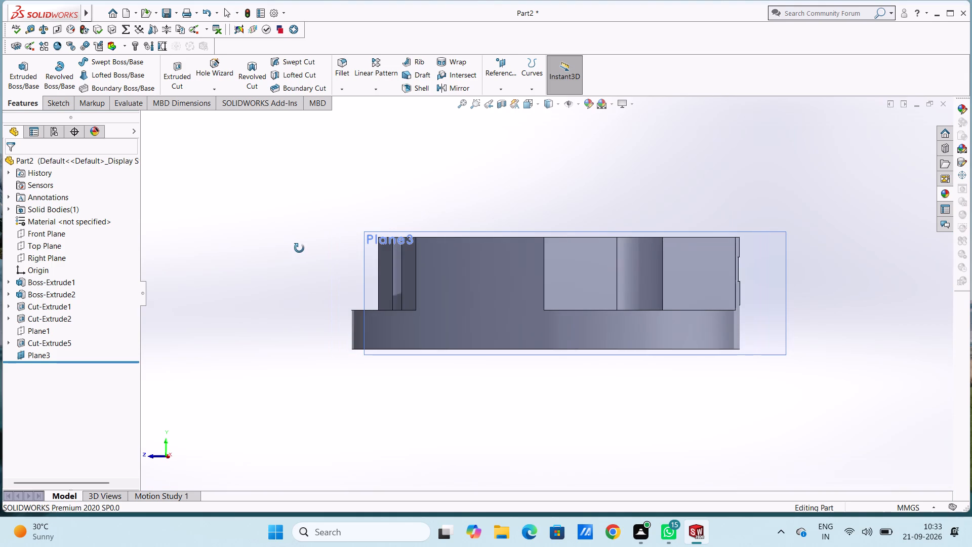
{"action": "middle_click_drag", "start_coordinate": [299, 248], "coordinate": [300, 248]}
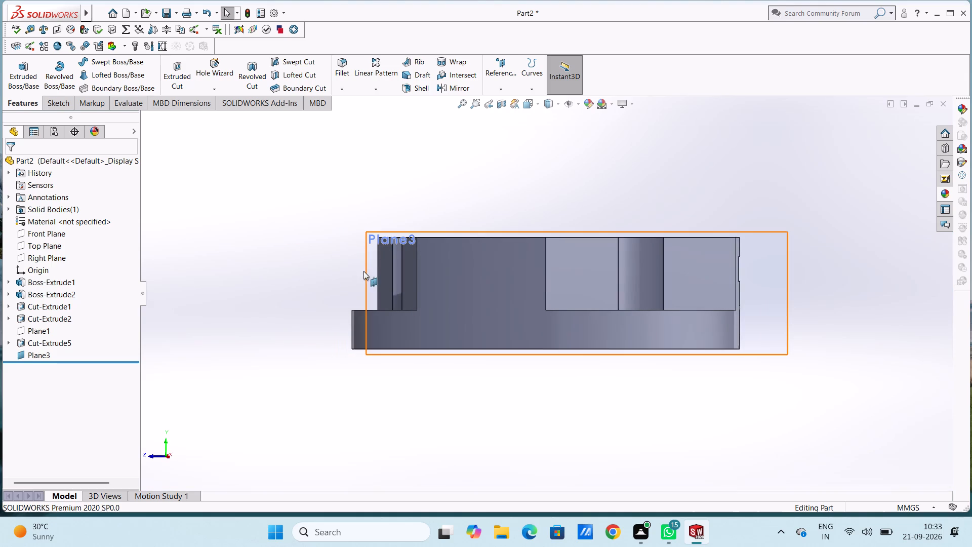
{"action": "left_click", "coordinate": [366, 271]}
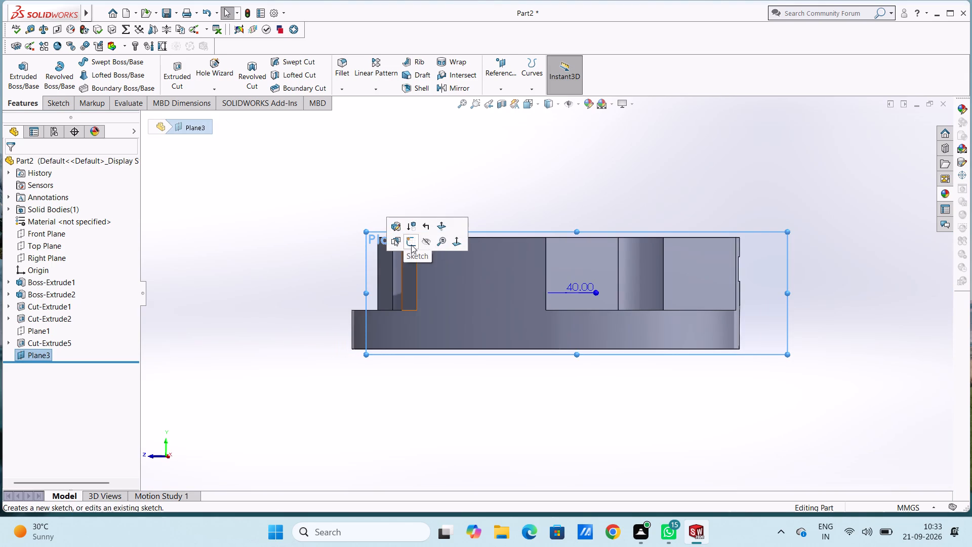
{"action": "left_click", "coordinate": [411, 245]}
{"action": "left_click", "coordinate": [329, 263]}
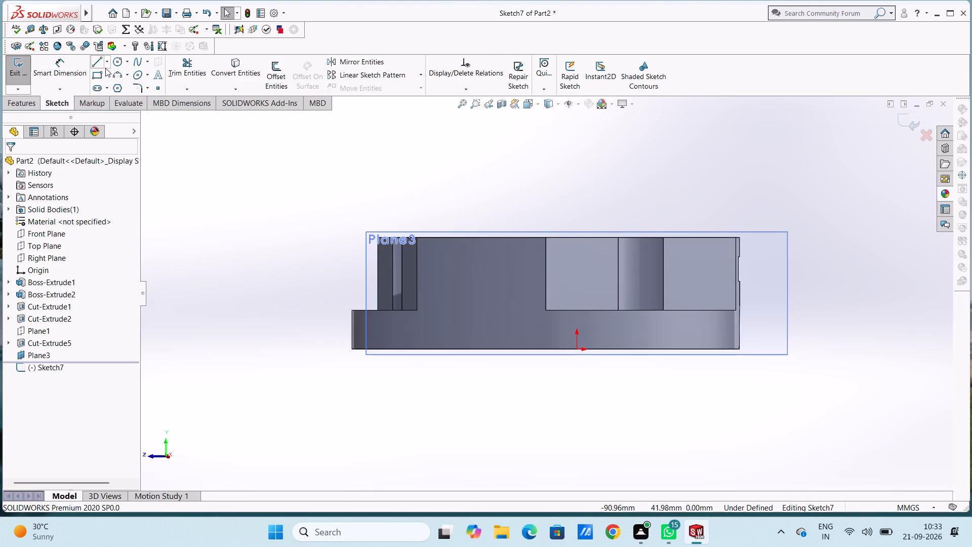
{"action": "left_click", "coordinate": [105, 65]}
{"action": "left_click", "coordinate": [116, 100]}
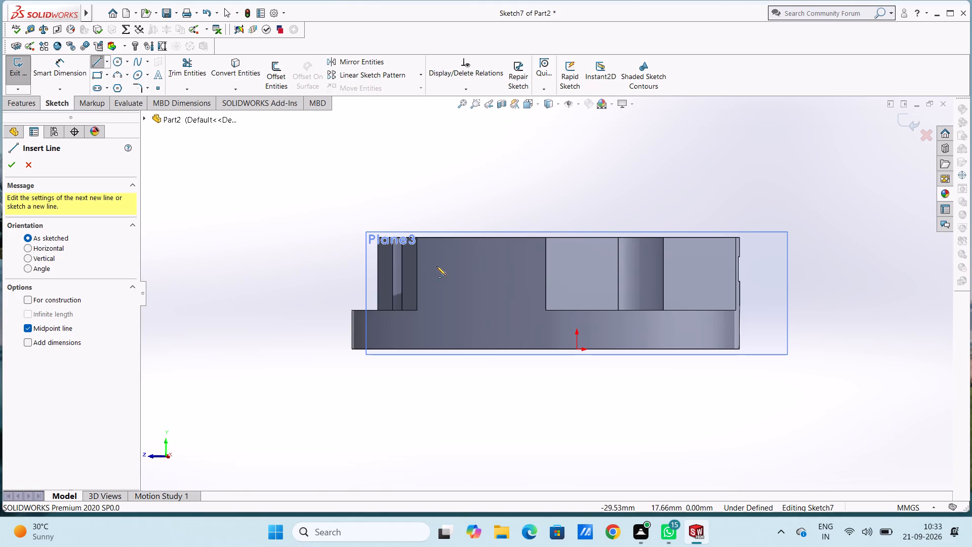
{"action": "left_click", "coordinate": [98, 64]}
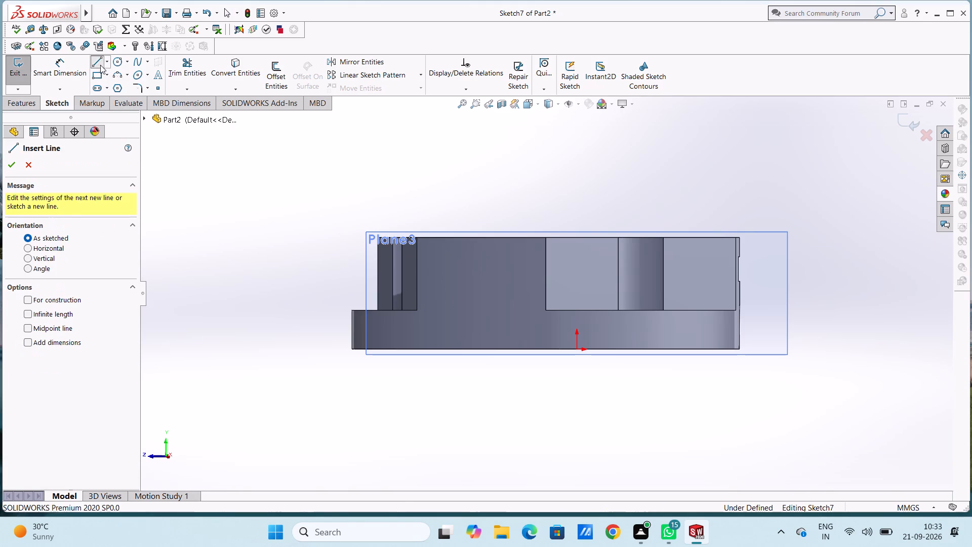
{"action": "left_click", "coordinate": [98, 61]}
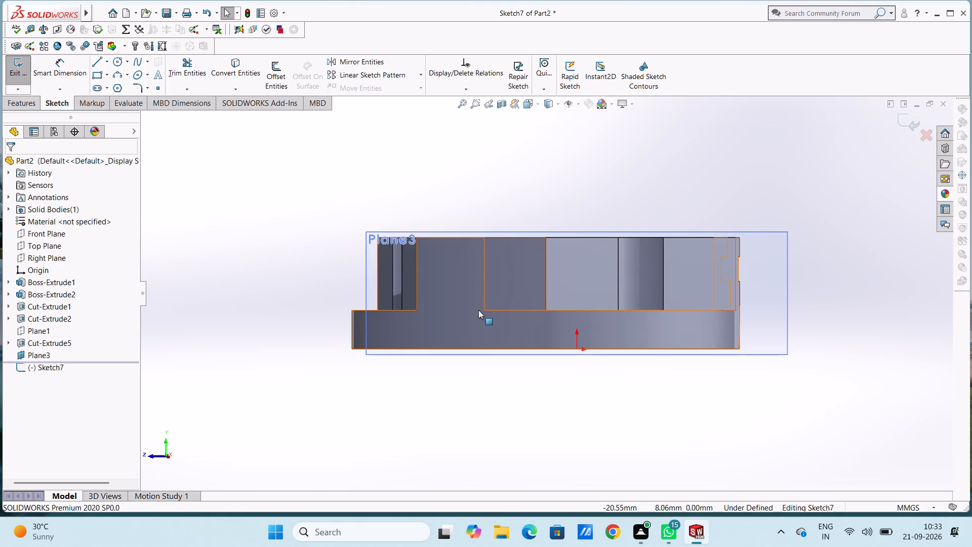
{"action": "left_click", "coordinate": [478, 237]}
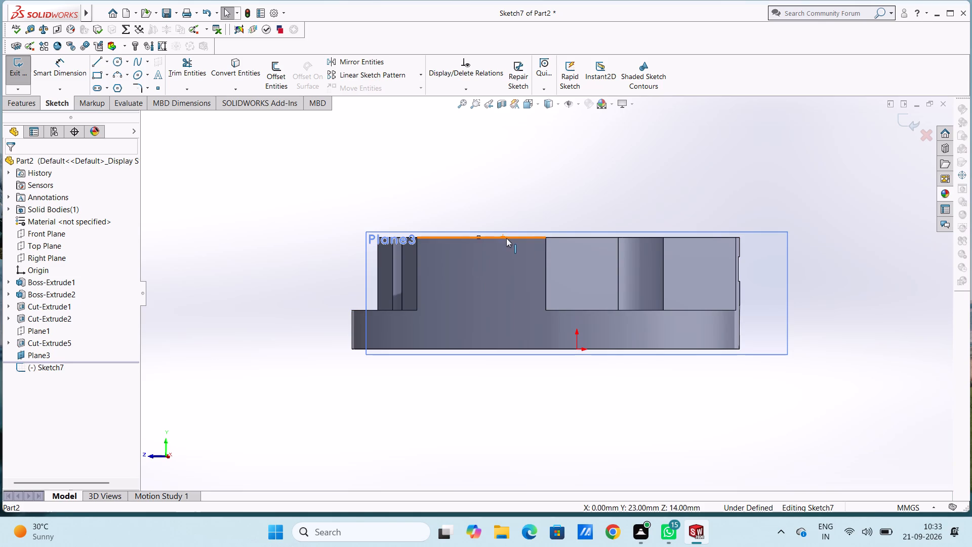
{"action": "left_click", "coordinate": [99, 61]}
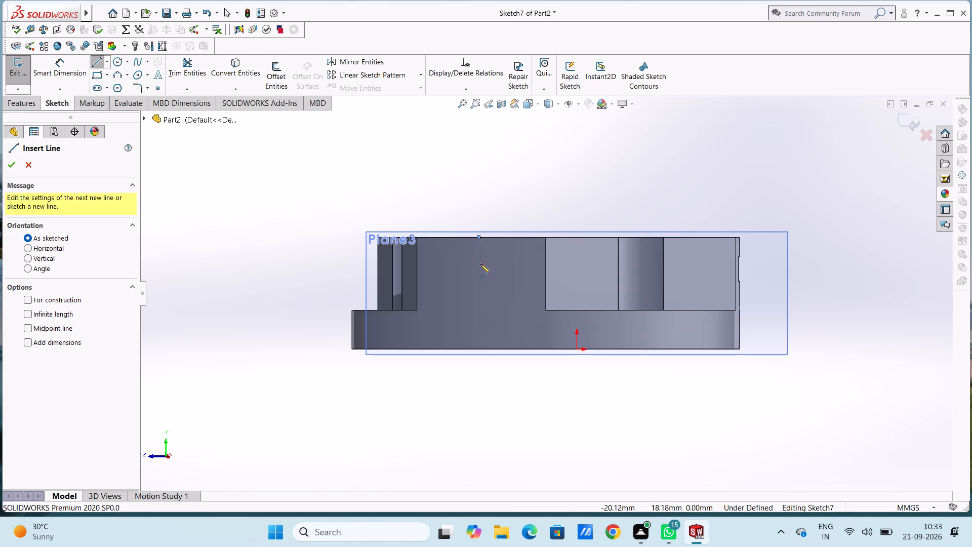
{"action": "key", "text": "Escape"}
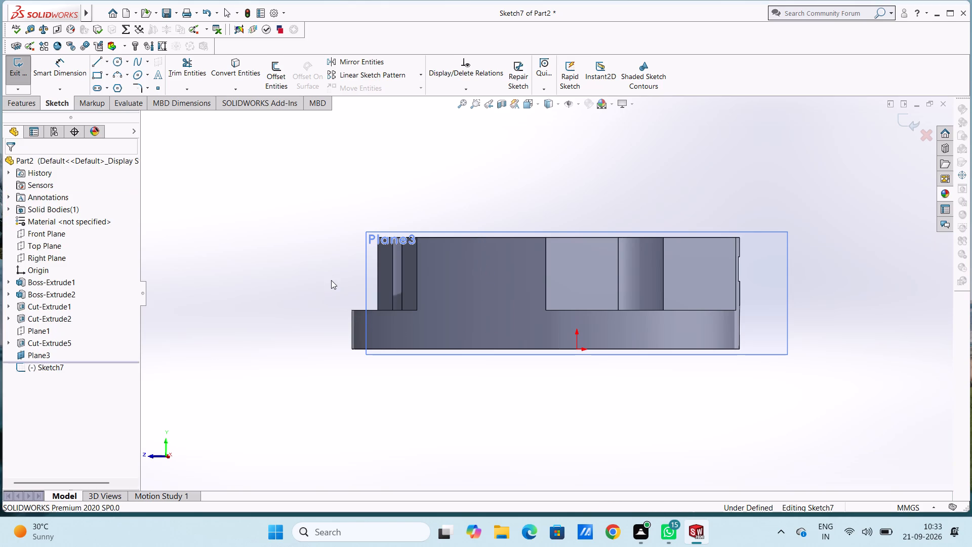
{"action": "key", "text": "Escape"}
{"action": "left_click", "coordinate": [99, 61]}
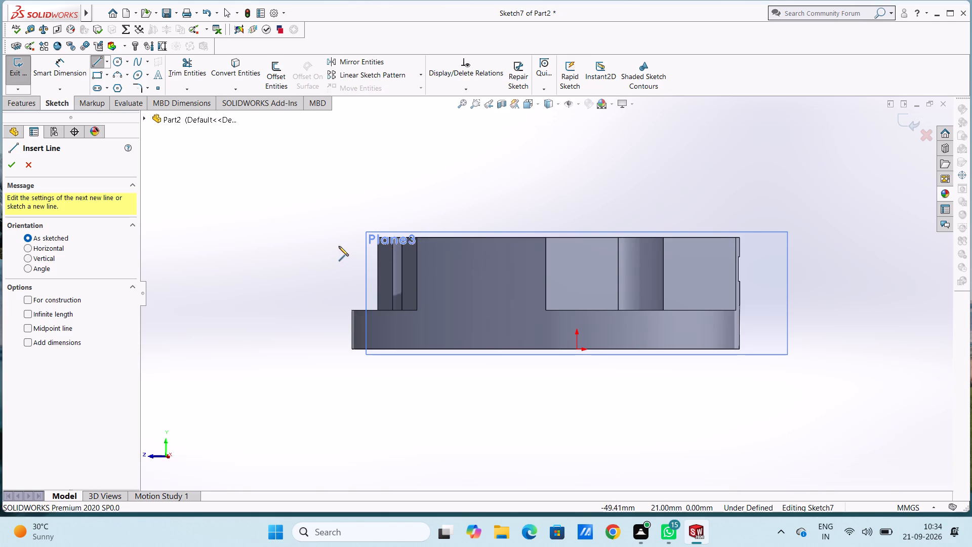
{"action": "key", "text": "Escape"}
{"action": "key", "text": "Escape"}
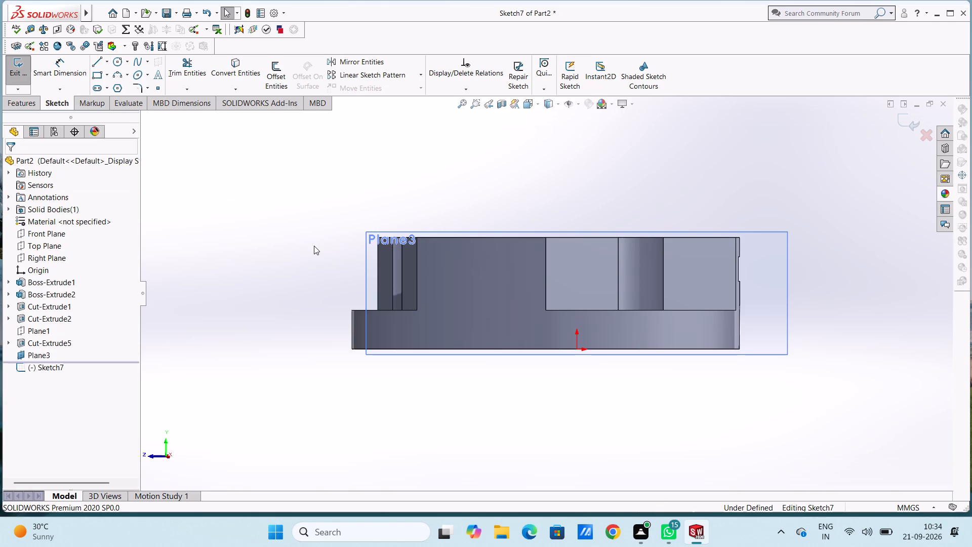
Sketch an 8 mm line along the boss's top edge from the midpoint of its uncut section, and a 16 mm line back over it.
{"action": "key", "text": "ctrl+4"}
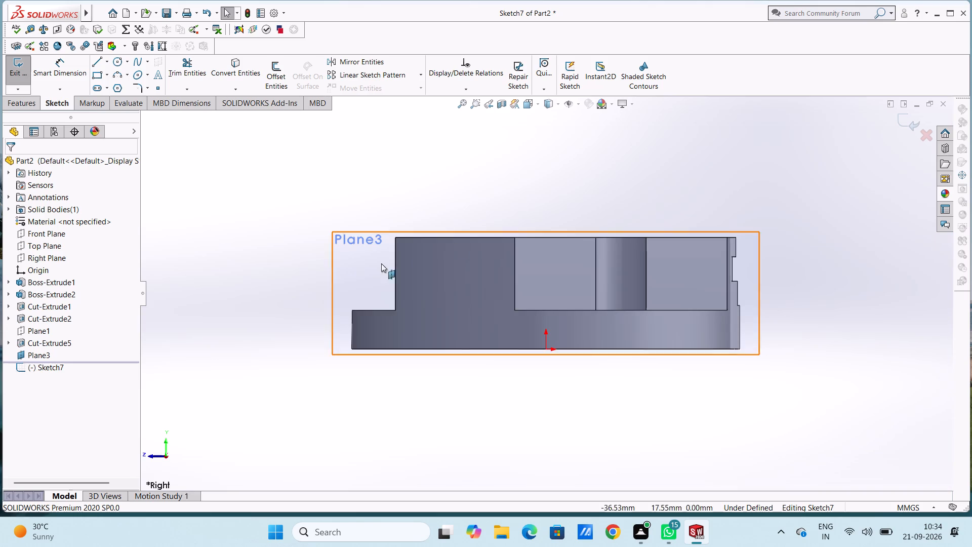
{"action": "scroll", "coordinate": [554, 267], "scroll_direction": "down", "scroll_amount": 2}
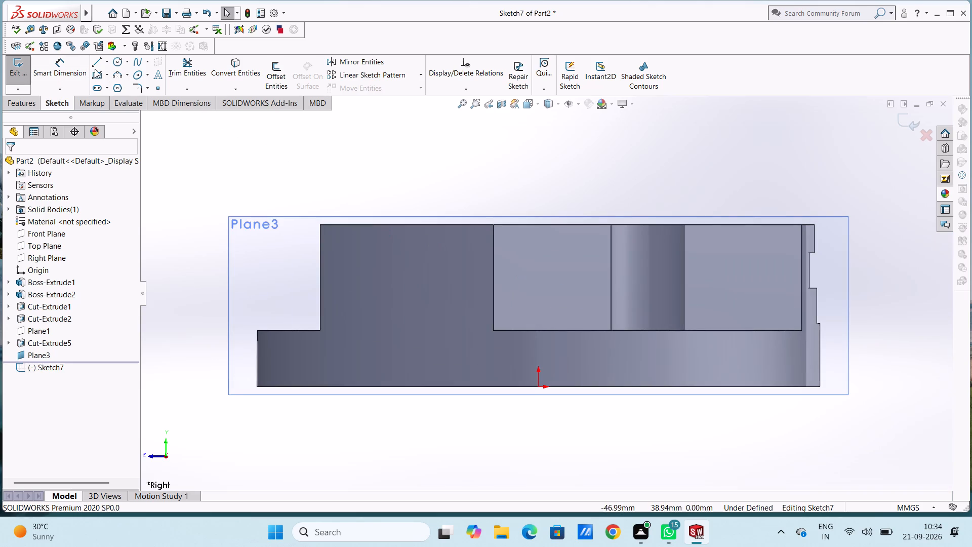
{"action": "left_click", "coordinate": [95, 63]}
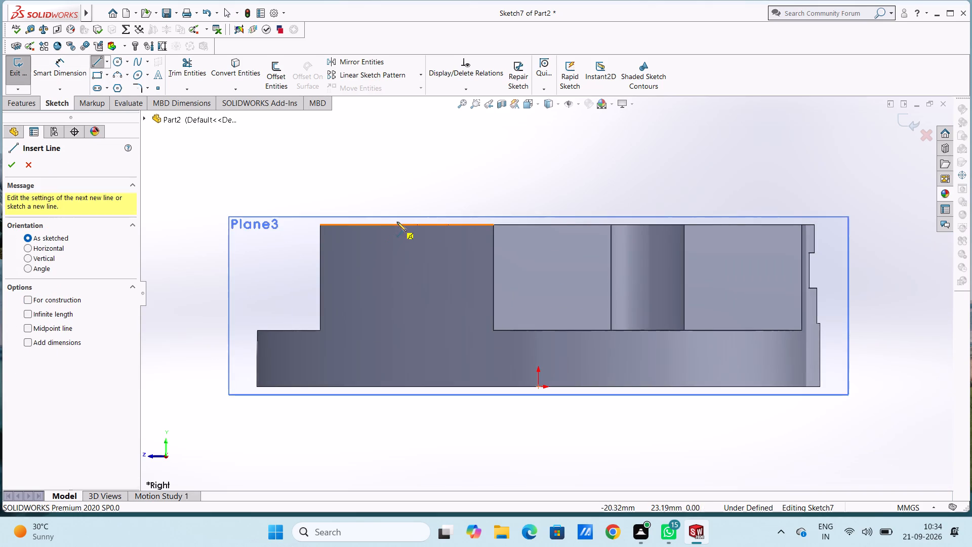
{"action": "left_click", "coordinate": [408, 224]}
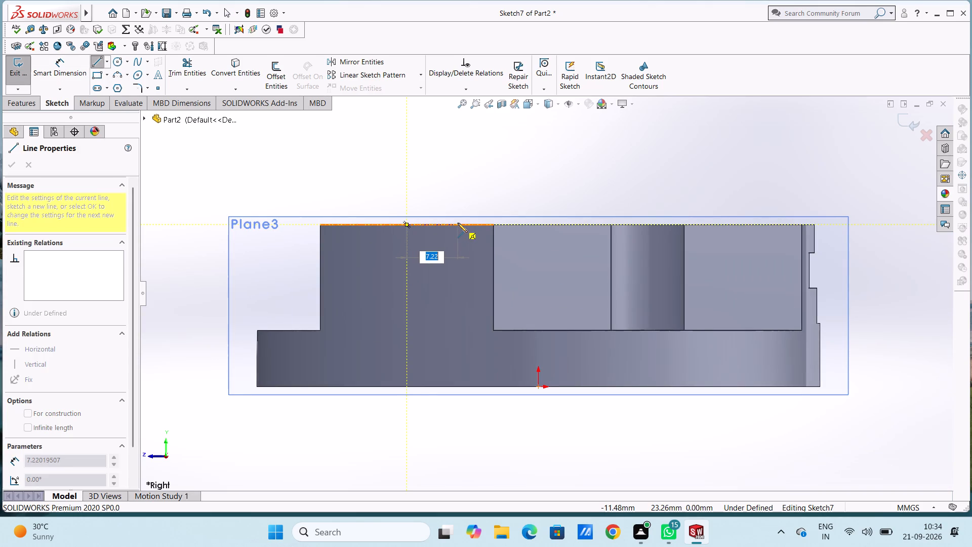
{"action": "key", "text": "8"}
{"action": "key", "text": "Return"}
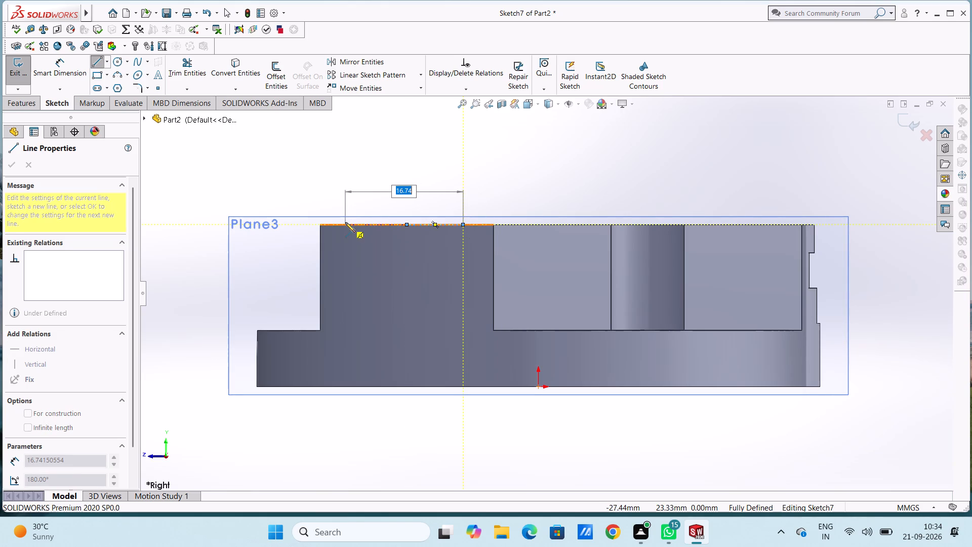
{"action": "type", "text": "16"}
{"action": "key", "text": "Return"}
{"action": "key", "text": "Escape"}
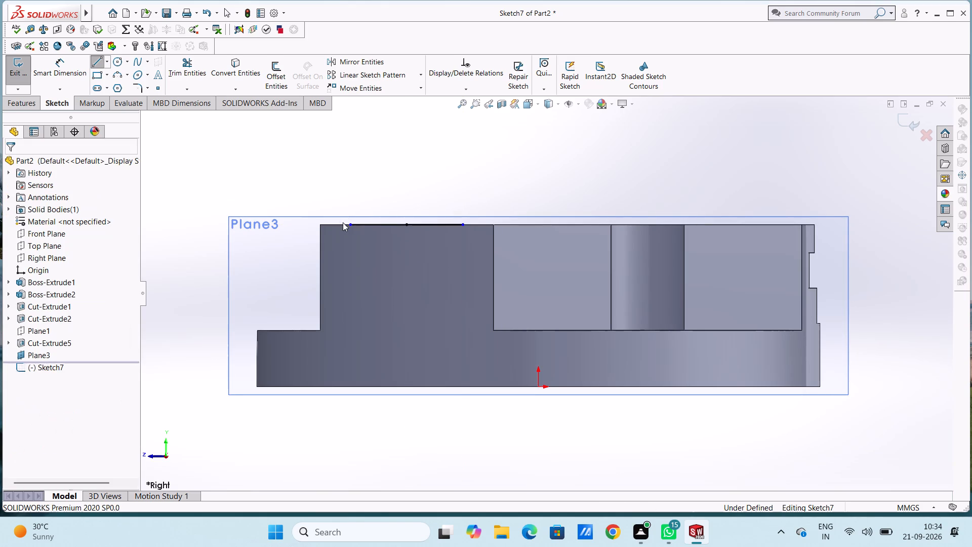
{"action": "key", "text": "Escape"}
Delete the 8 mm helper line, keeping the 16 mm line on the boss's top edge.
{"action": "left_click", "coordinate": [450, 225]}
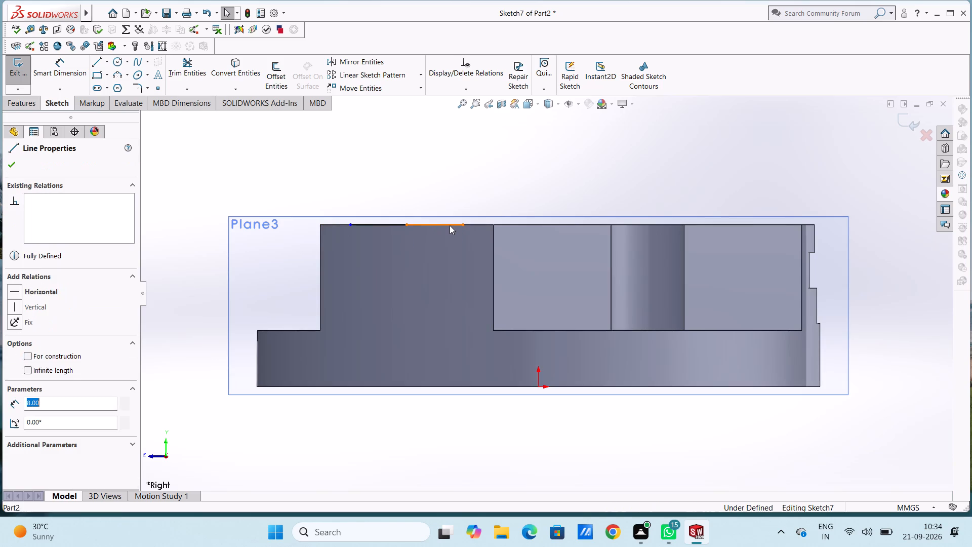
{"action": "key", "text": "Delete"}
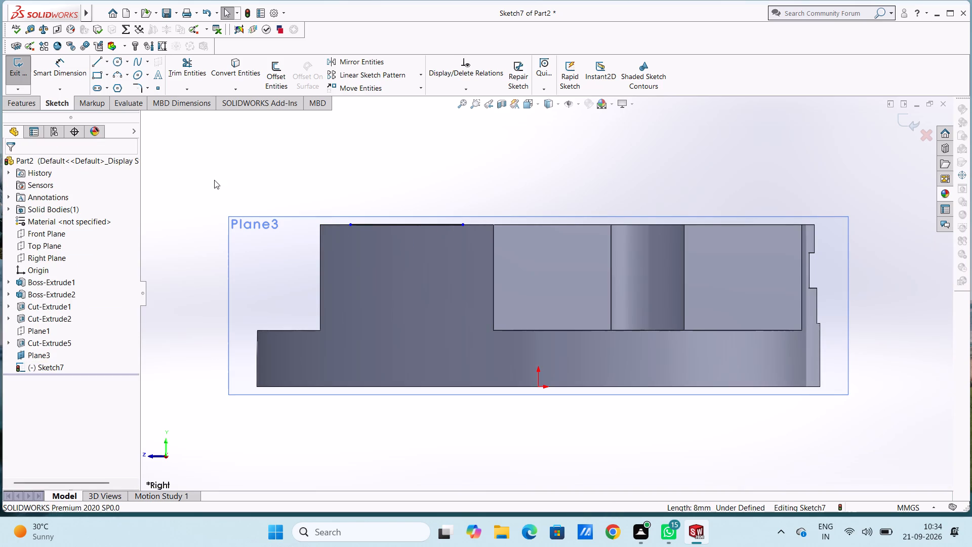
Dimension the length of the sketch line on the boss's top edge as 16 mm.
{"action": "left_click", "coordinate": [48, 72]}
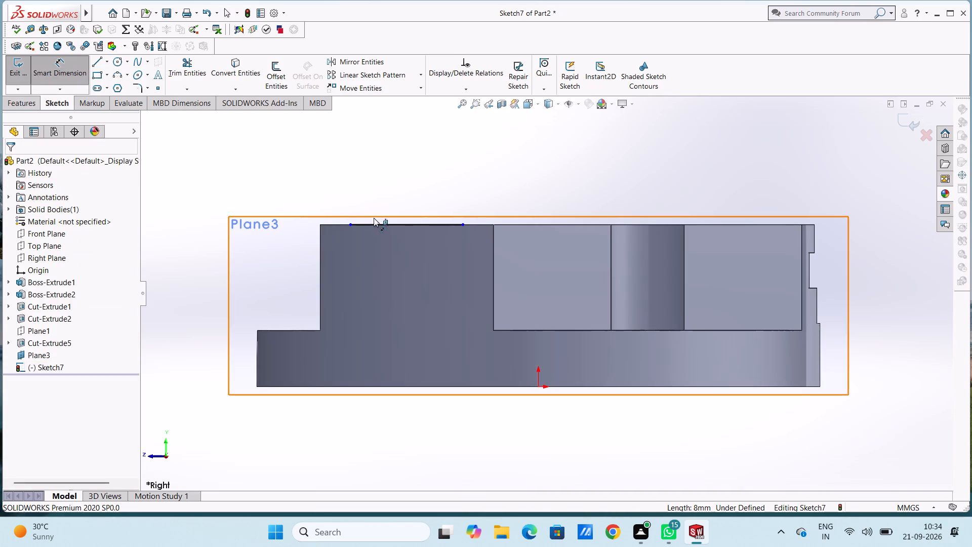
{"action": "left_click", "coordinate": [380, 225]}
{"action": "left_click", "coordinate": [380, 116]}
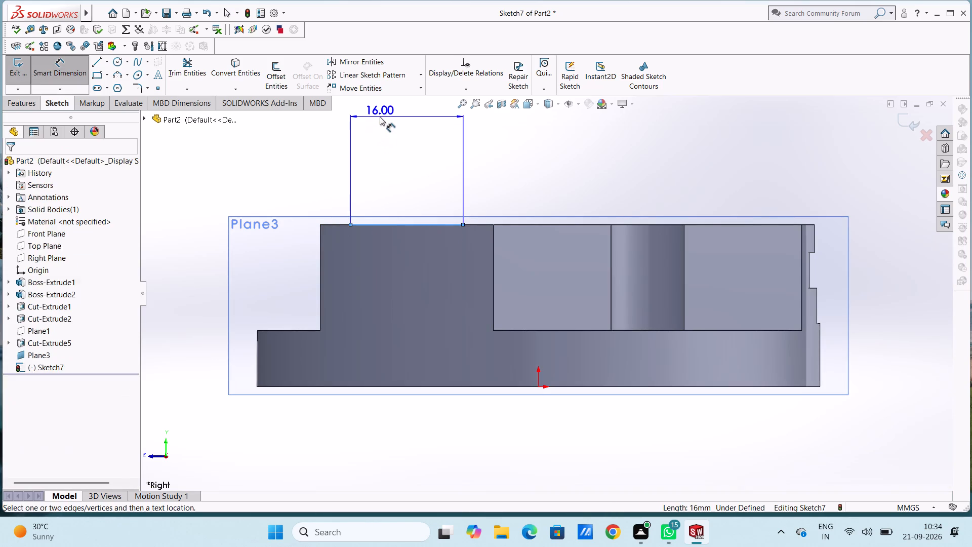
{"action": "left_click", "coordinate": [336, 107]}
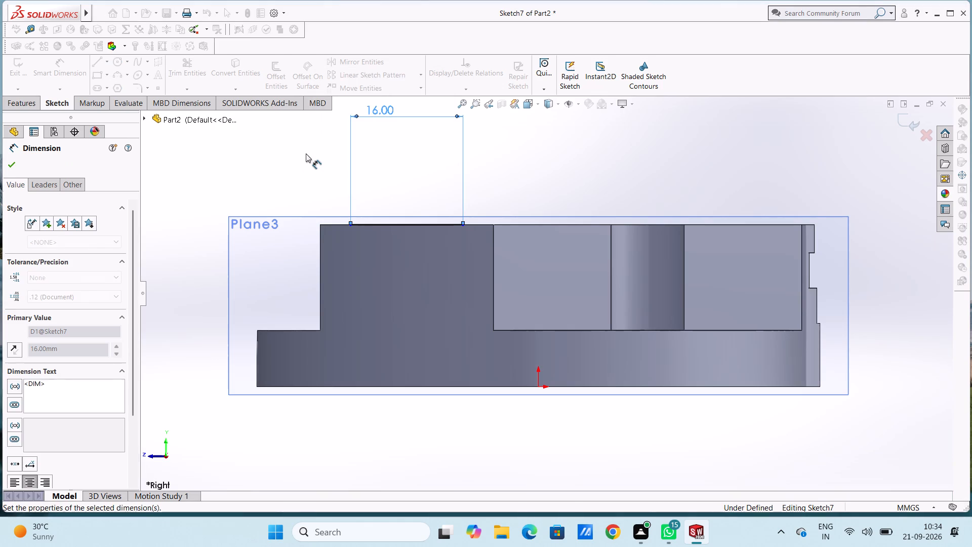
{"action": "left_click", "coordinate": [306, 153]}
{"action": "key", "text": "Escape"}
{"action": "key", "text": "Escape"}
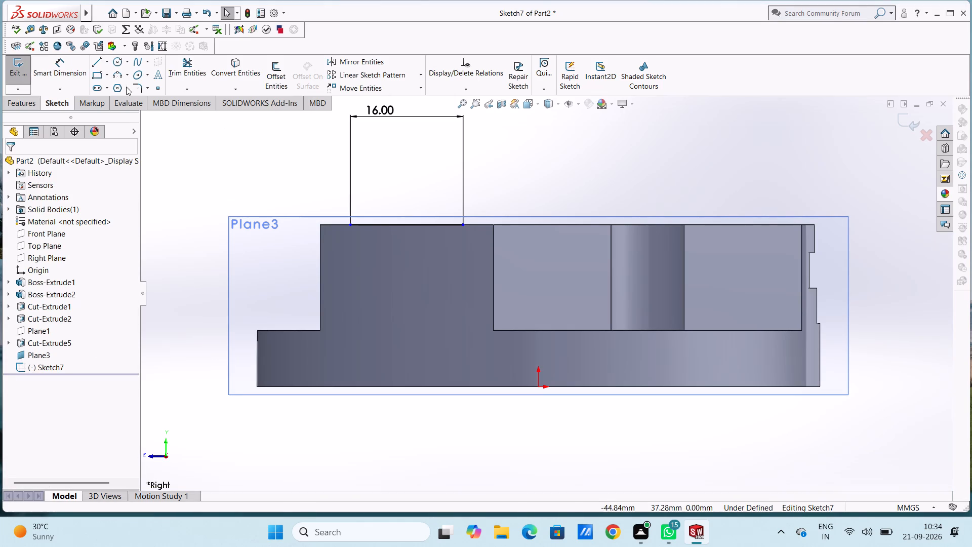
Sketch a 6 mm horizontal line below the middle of the 16 mm line, and a 12 mm line back over it.
{"action": "left_click", "coordinate": [108, 60]}
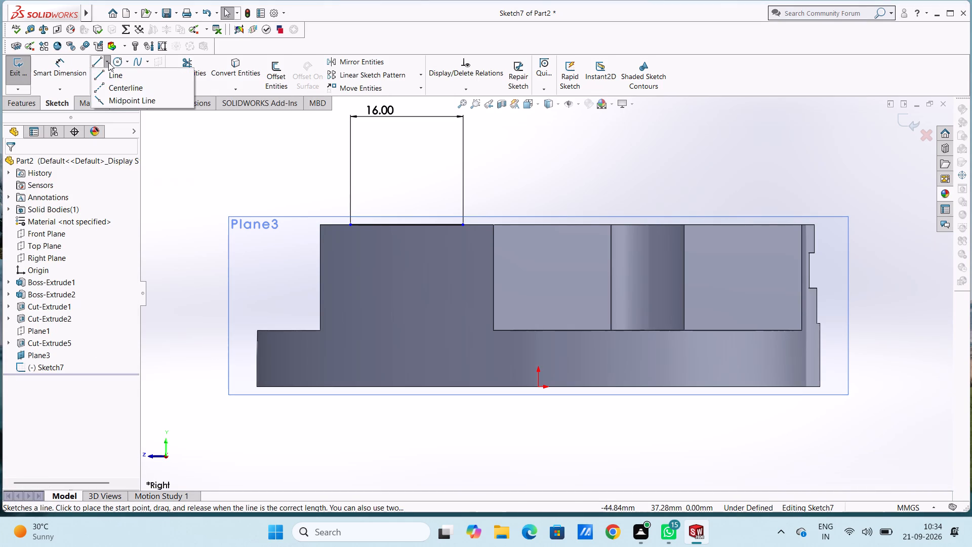
{"action": "left_click", "coordinate": [120, 76]}
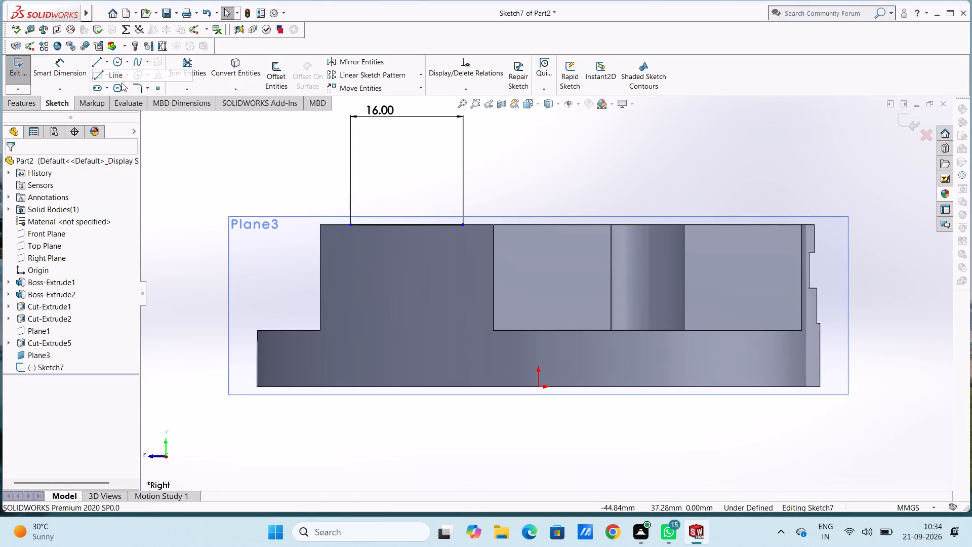
{"action": "left_click", "coordinate": [407, 321]}
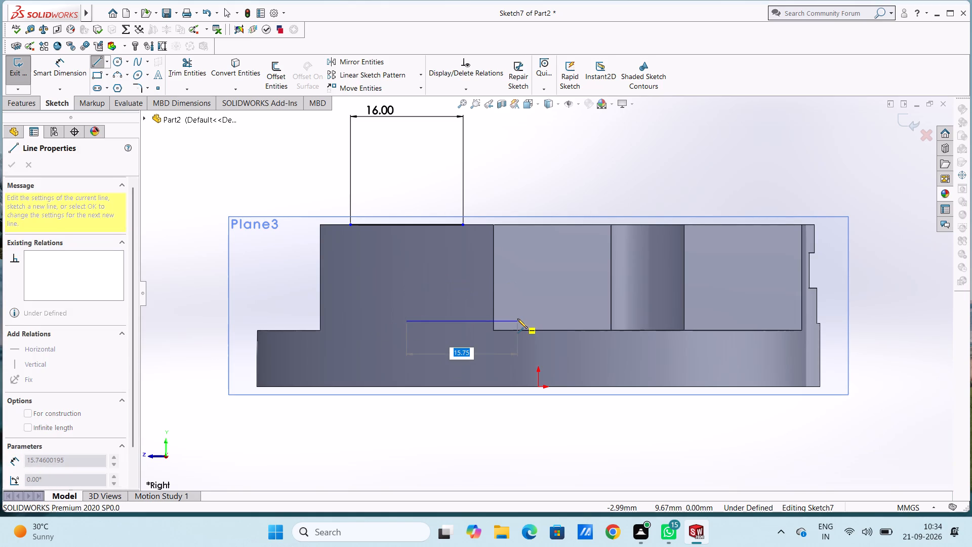
{"action": "key", "text": "6"}
{"action": "key", "text": "Return"}
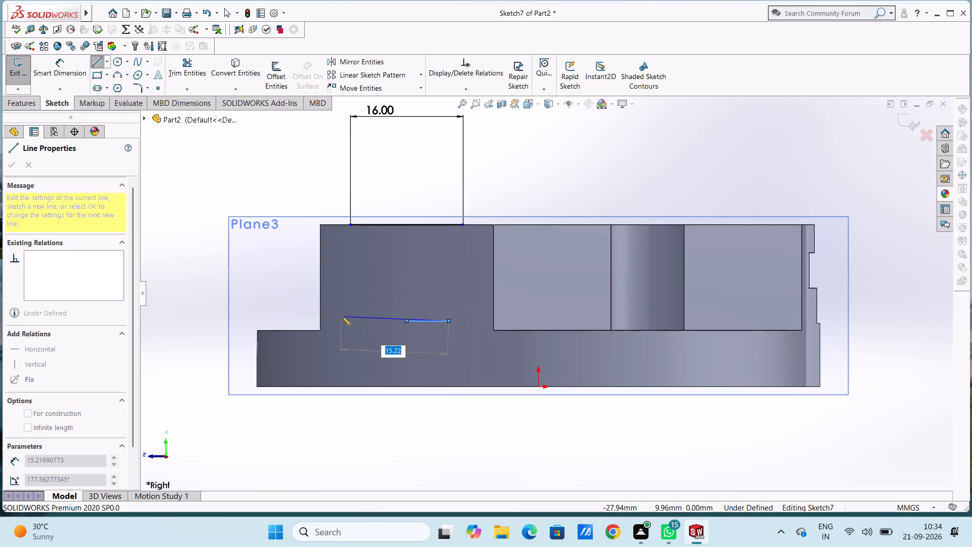
{"action": "type", "text": "12"}
{"action": "key", "text": "Return"}
{"action": "key", "text": "Escape"}
{"action": "key", "text": "Escape"}
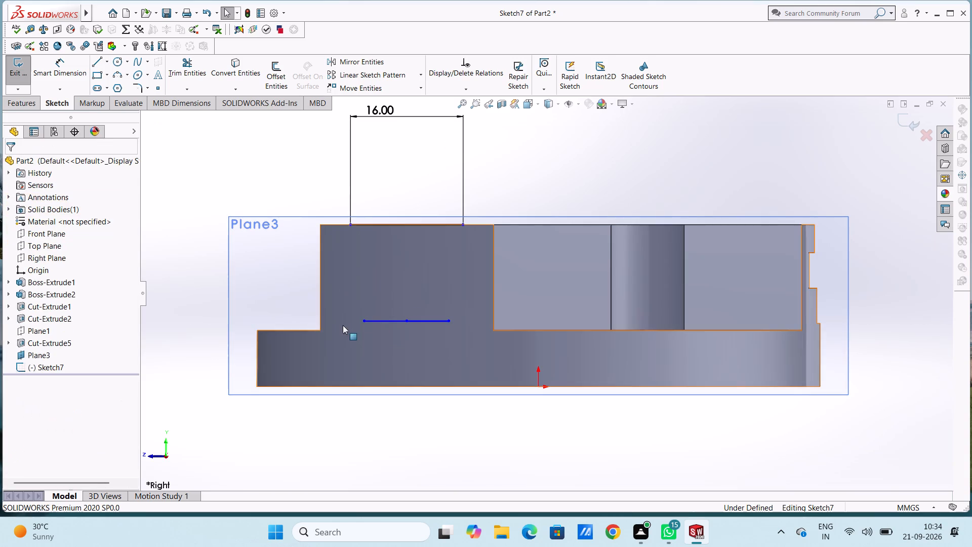
Delete the 6 mm helper line, keeping the 12 mm lower line.
{"action": "left_click", "coordinate": [426, 324]}
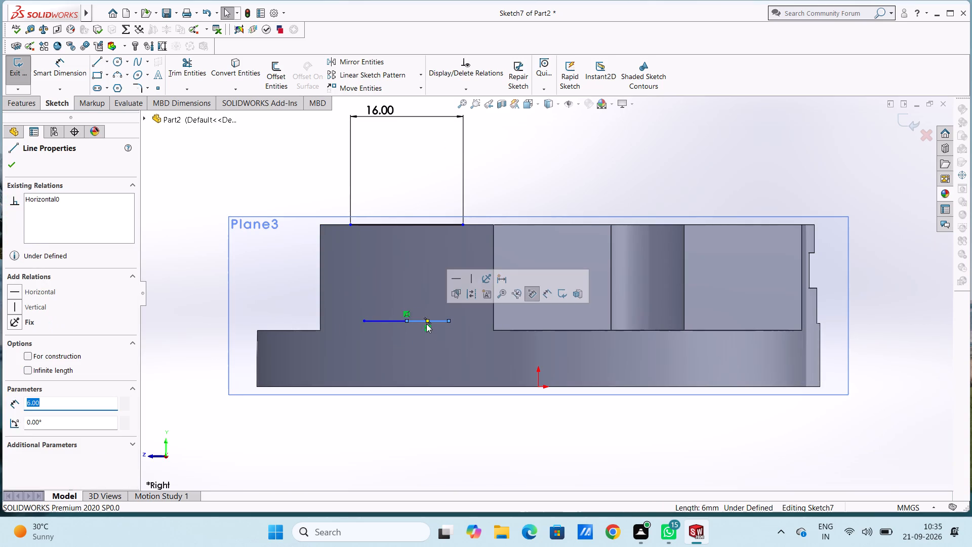
{"action": "key", "text": "Delete"}
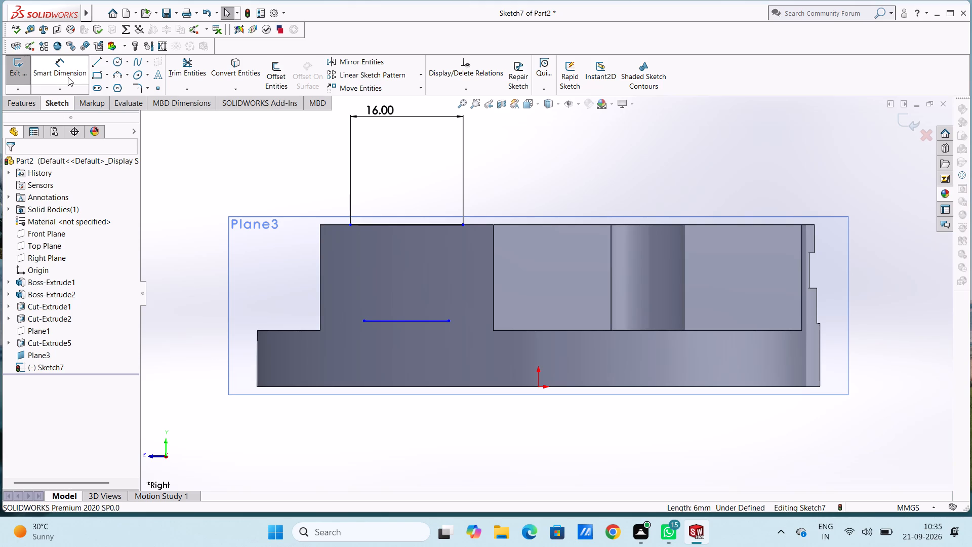
Dimension the length of the lower horizontal line as 12 mm.
{"action": "left_click", "coordinate": [70, 65]}
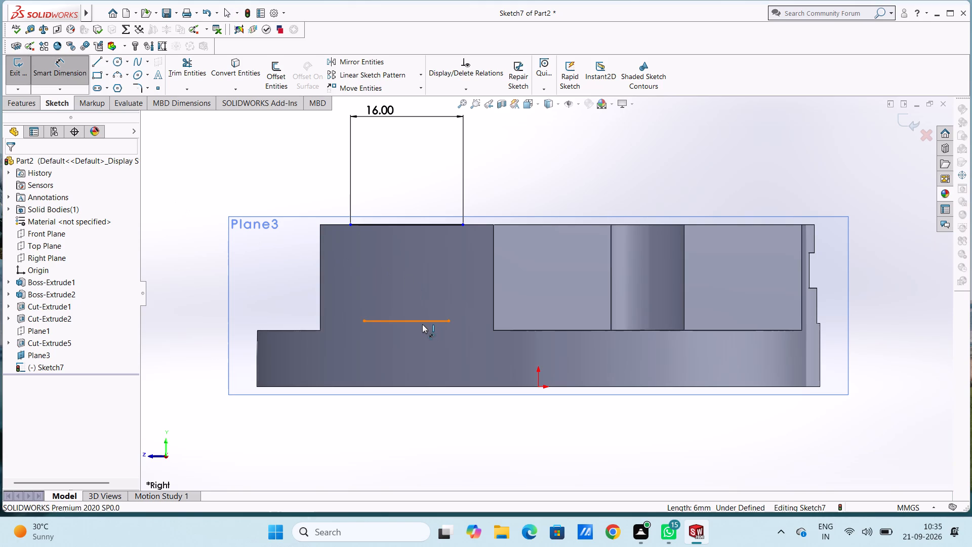
{"action": "left_click", "coordinate": [382, 321]}
{"action": "left_click", "coordinate": [419, 447]}
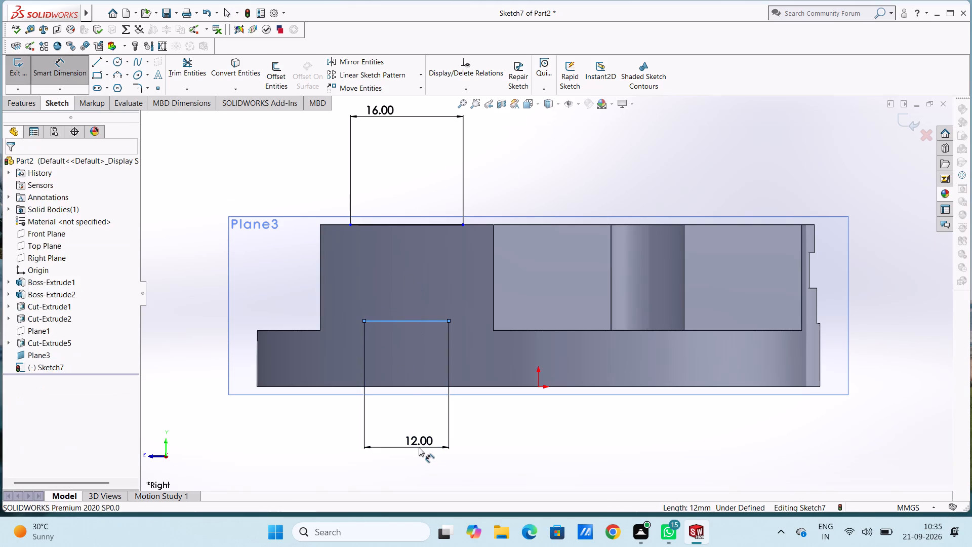
{"action": "left_click", "coordinate": [378, 431]}
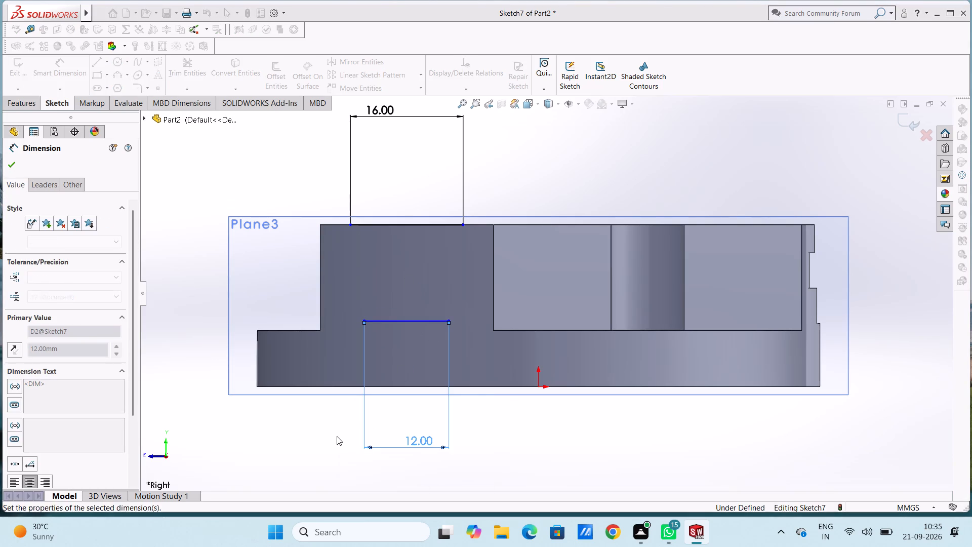
{"action": "left_click", "coordinate": [334, 438]}
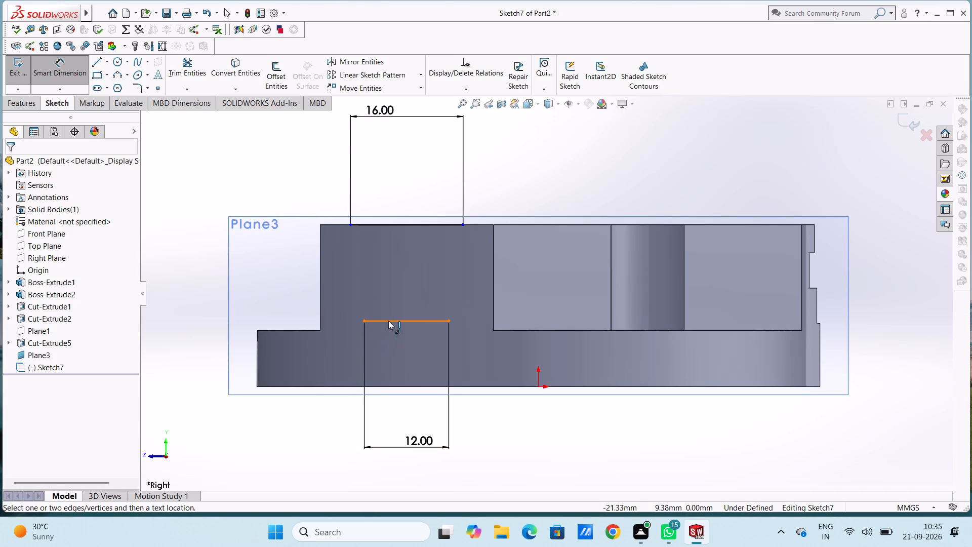
Dimension the 12 mm line's height above the origin as 9 mm.
{"action": "left_click", "coordinate": [388, 320]}
{"action": "left_click", "coordinate": [537, 386]}
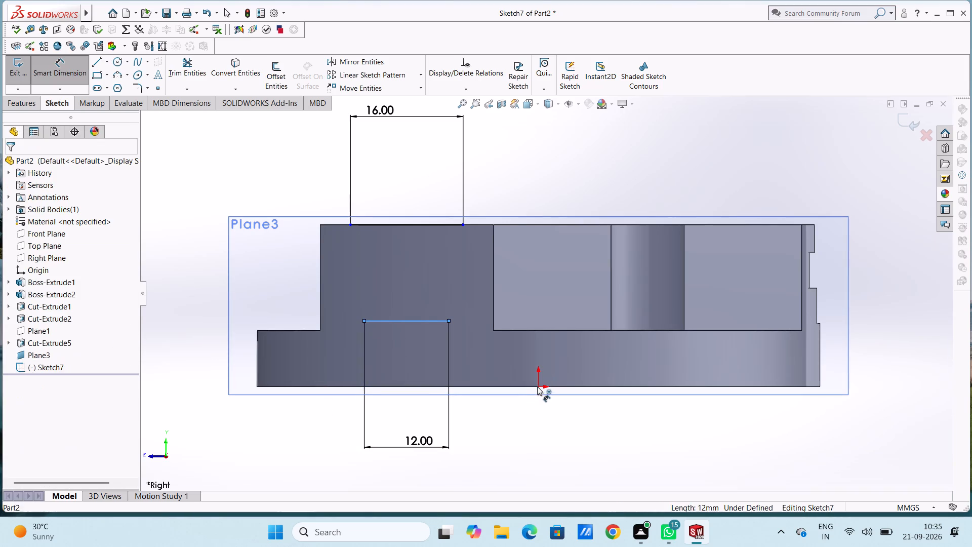
{"action": "left_click", "coordinate": [175, 360]}
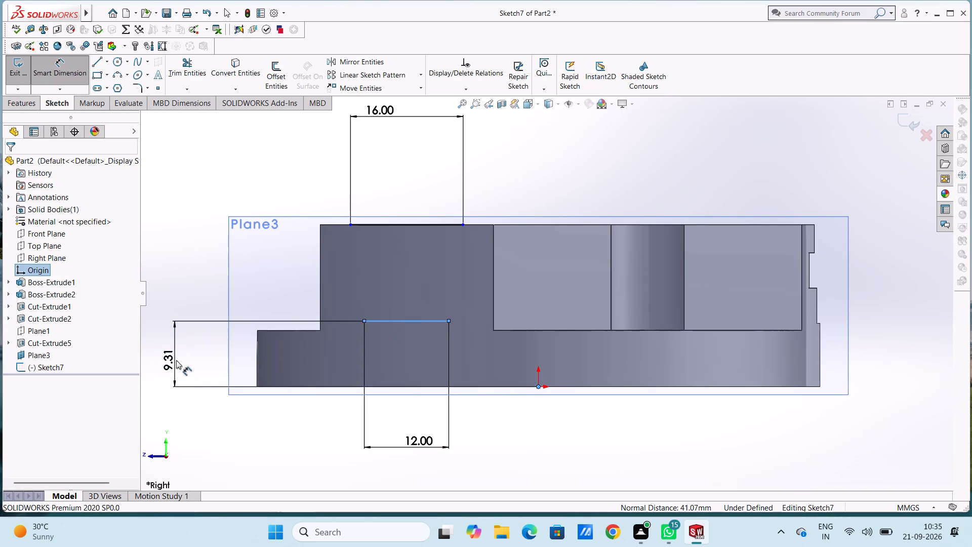
{"action": "key", "text": "9"}
{"action": "key", "text": "Return"}
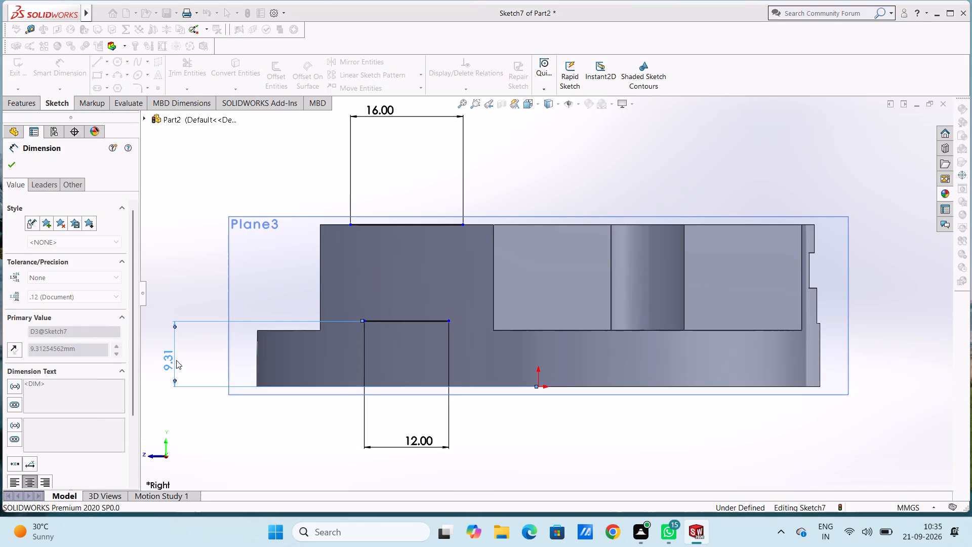
{"action": "left_click", "coordinate": [197, 272]}
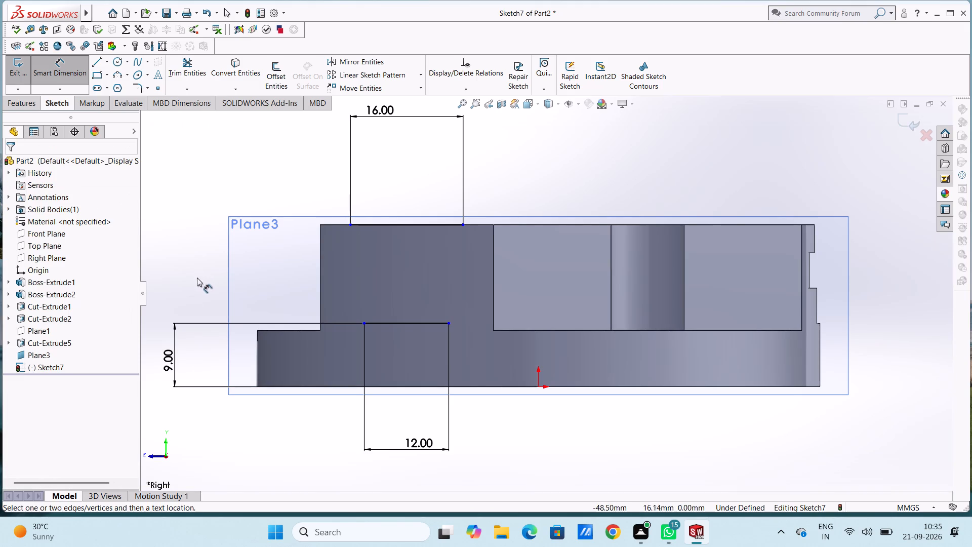
Sketch the stepped side away from the origin: 3 mm down, 3 mm outward, 5 mm down, 5 mm inward, ending at the 12 mm line's endpoint.
{"action": "left_click", "coordinate": [92, 63]}
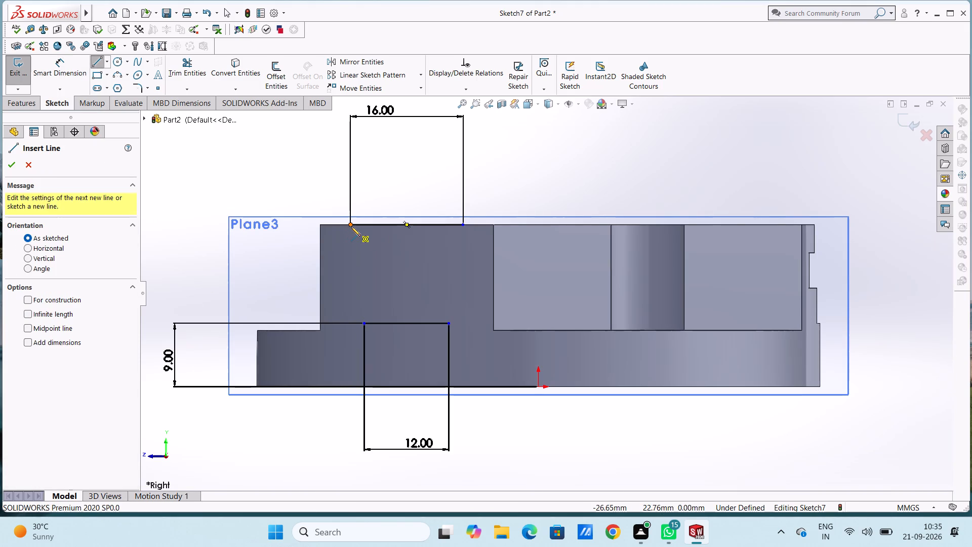
{"action": "left_click", "coordinate": [351, 226]}
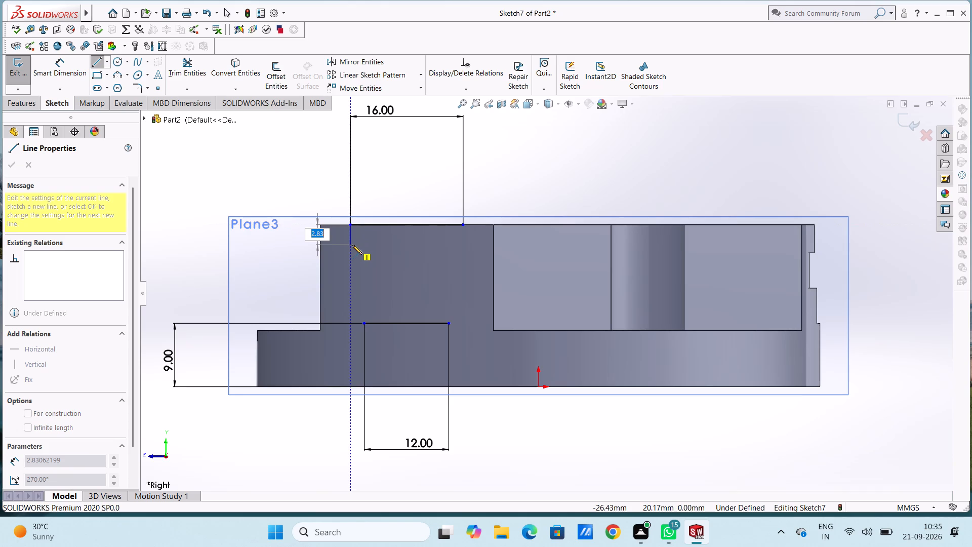
{"action": "key", "text": "3"}
{"action": "key", "text": "Return"}
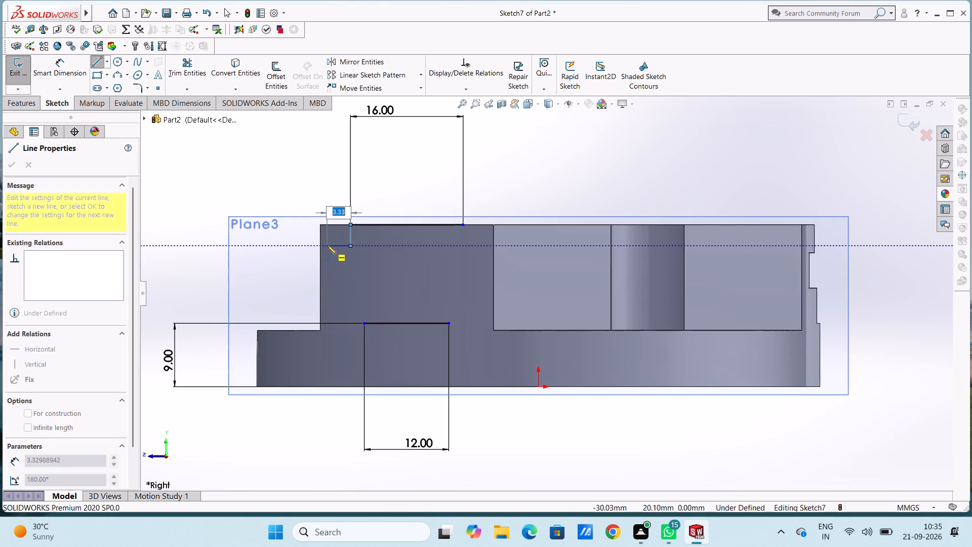
{"action": "key", "text": "3"}
{"action": "key", "text": "Return"}
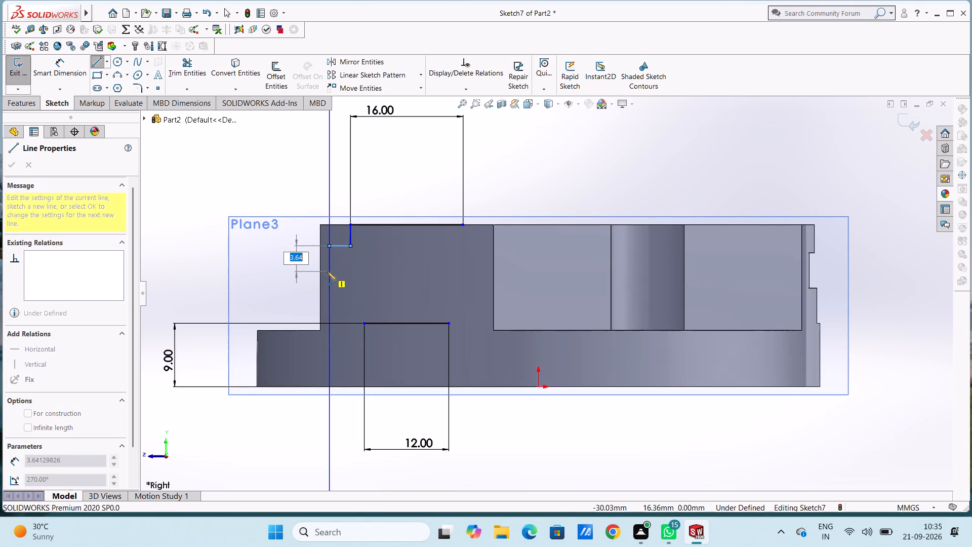
{"action": "key", "text": "5"}
{"action": "key", "text": "Return"}
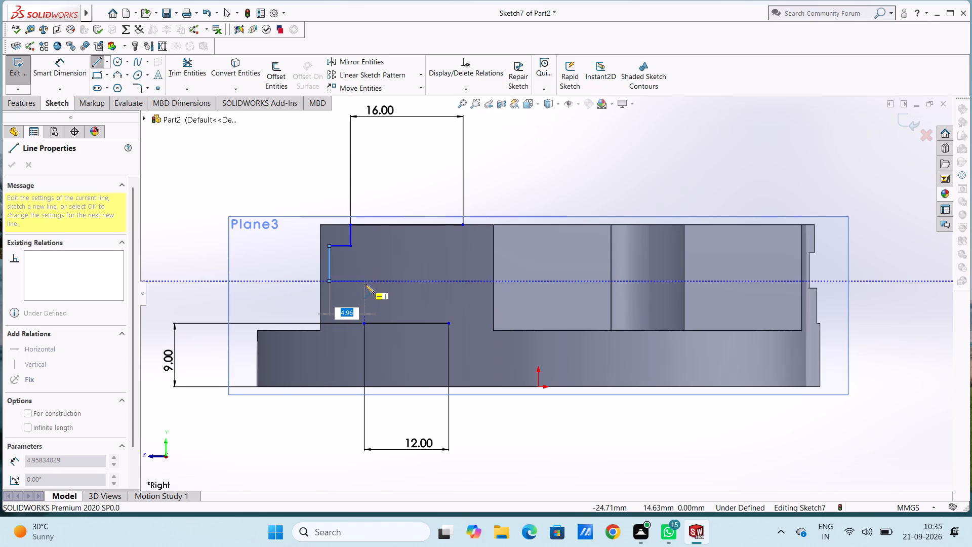
{"action": "key", "text": "5"}
{"action": "key", "text": "Return"}
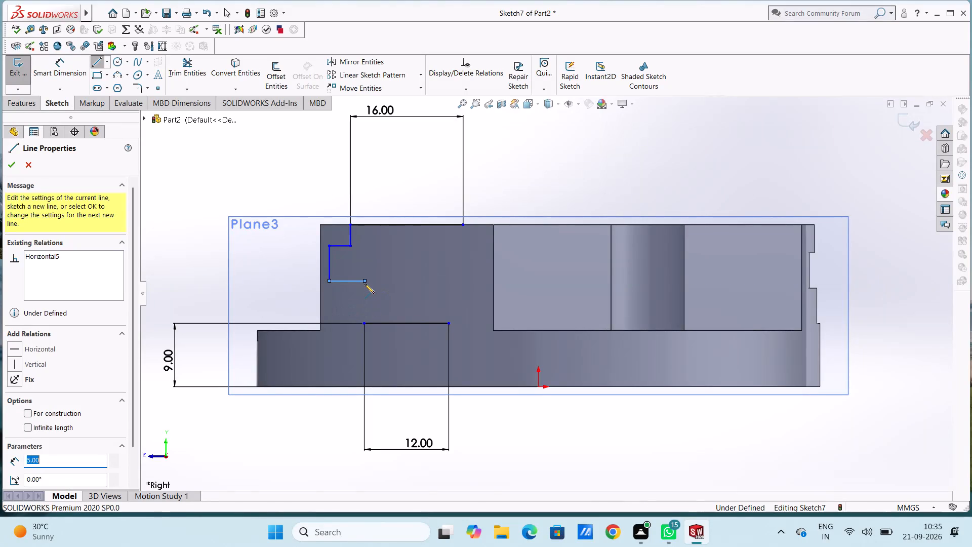
{"action": "left_click", "coordinate": [365, 323]}
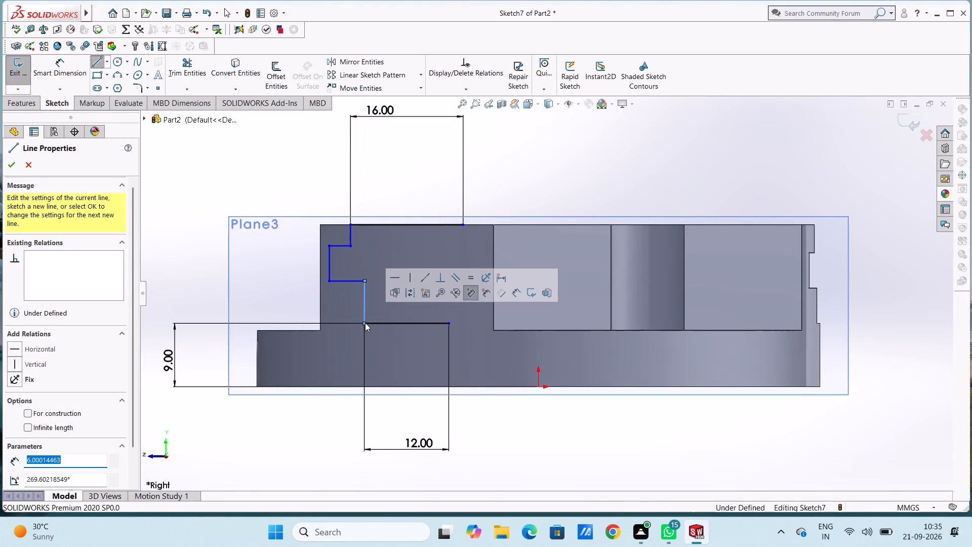
{"action": "key", "text": "Escape"}
{"action": "key", "text": "Escape"}
{"action": "key", "text": "Escape"}
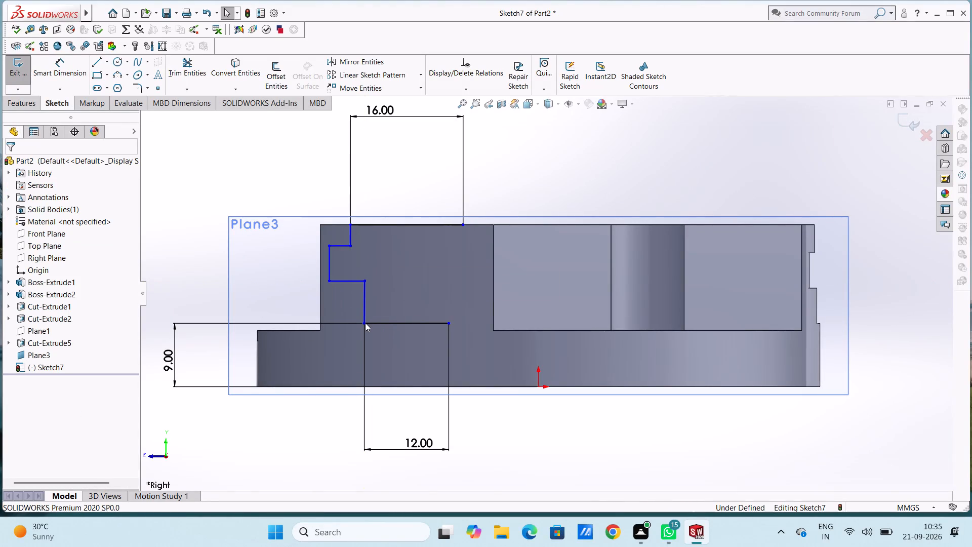
Sketch a centre line segment joining the midpoints of the 16 mm top line and the 12 mm bottom line.
{"action": "left_click", "coordinate": [95, 65]}
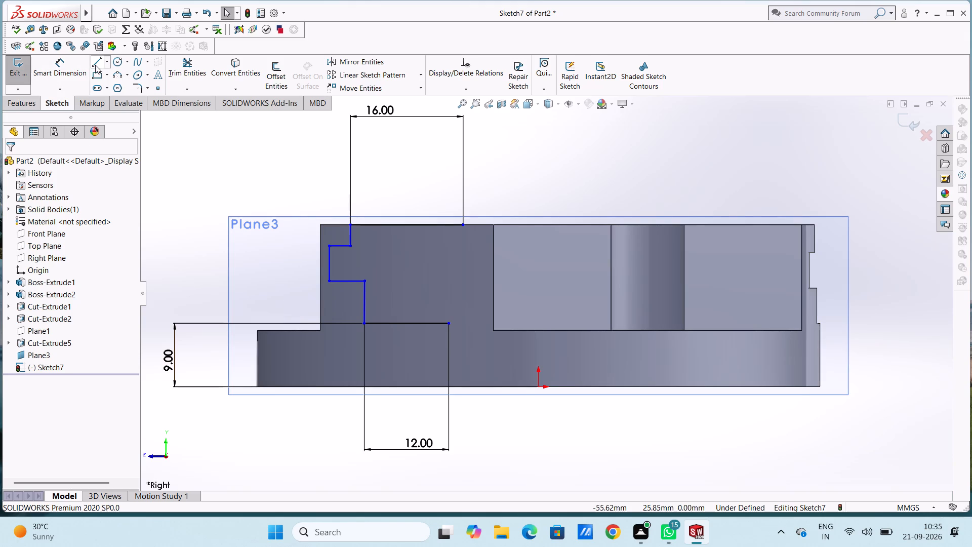
{"action": "left_click", "coordinate": [407, 224]}
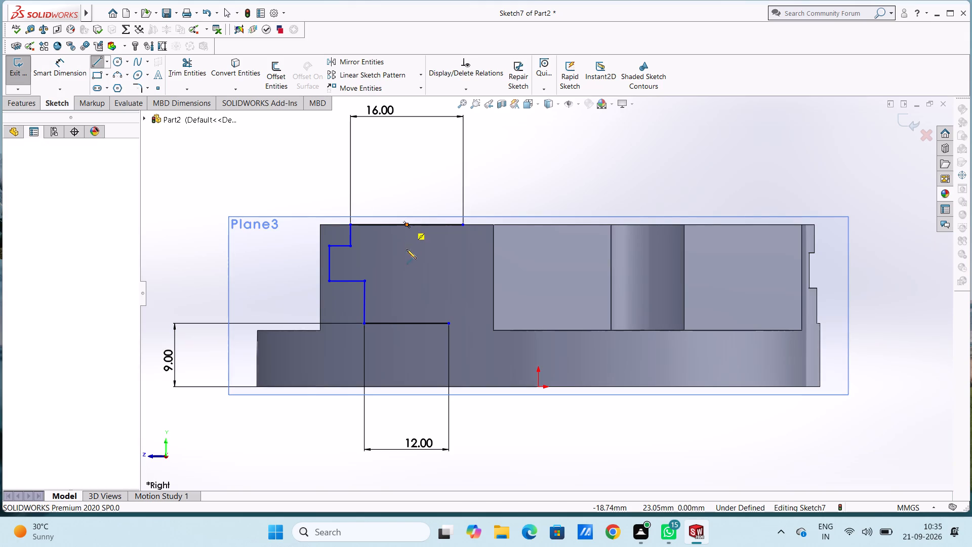
{"action": "left_click", "coordinate": [409, 325]}
{"action": "key", "text": "Escape"}
{"action": "key", "text": "Escape"}
{"action": "key", "text": "Escape"}
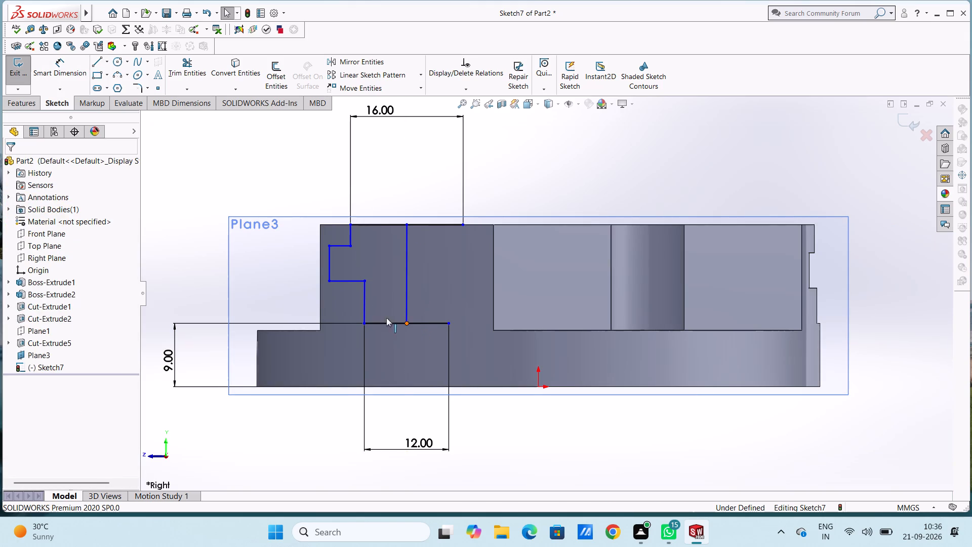
Dimension the stepped side's uppermost vertical segment and set it to 4 mm.
{"action": "left_click", "coordinate": [69, 72]}
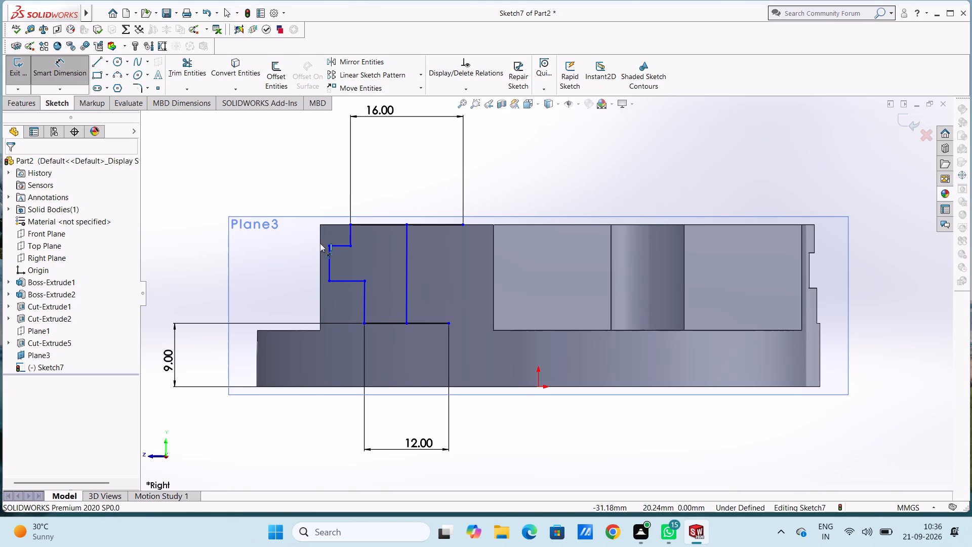
{"action": "left_click", "coordinate": [351, 235]}
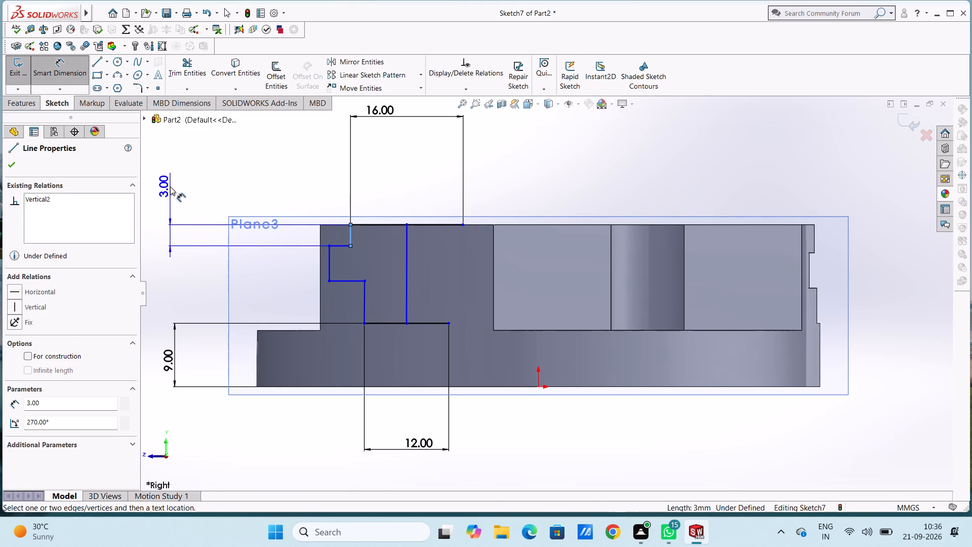
{"action": "left_click", "coordinate": [170, 186]}
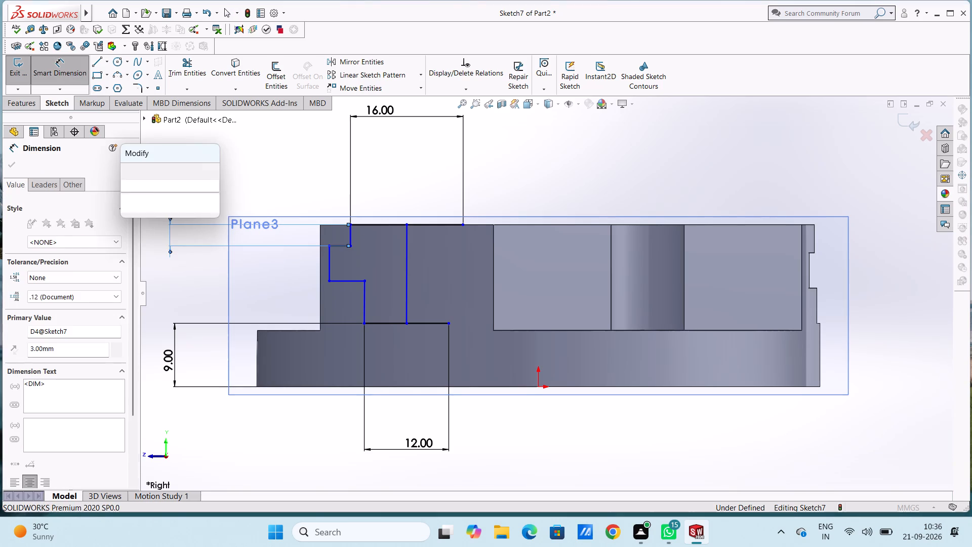
{"action": "key", "text": "4"}
{"action": "key", "text": "Return"}
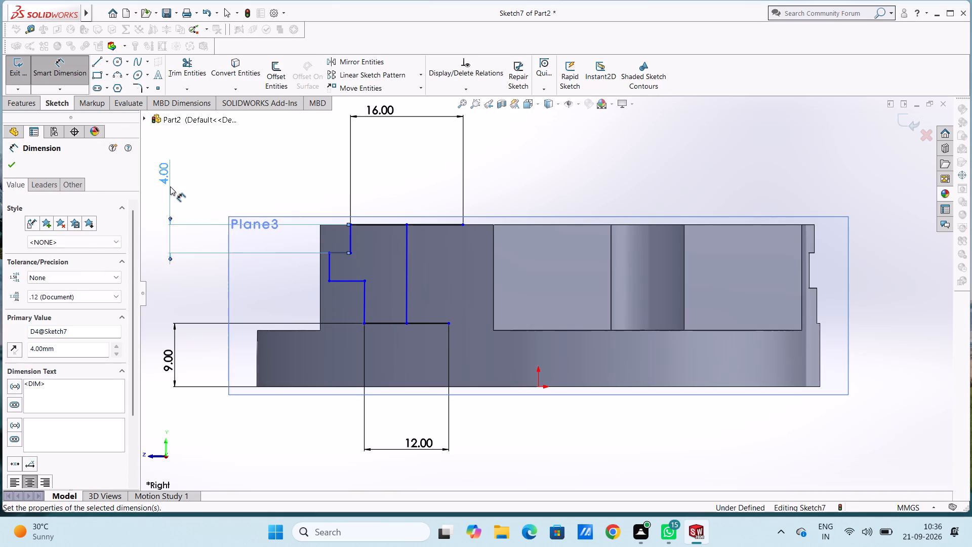
{"action": "left_click", "coordinate": [237, 176]}
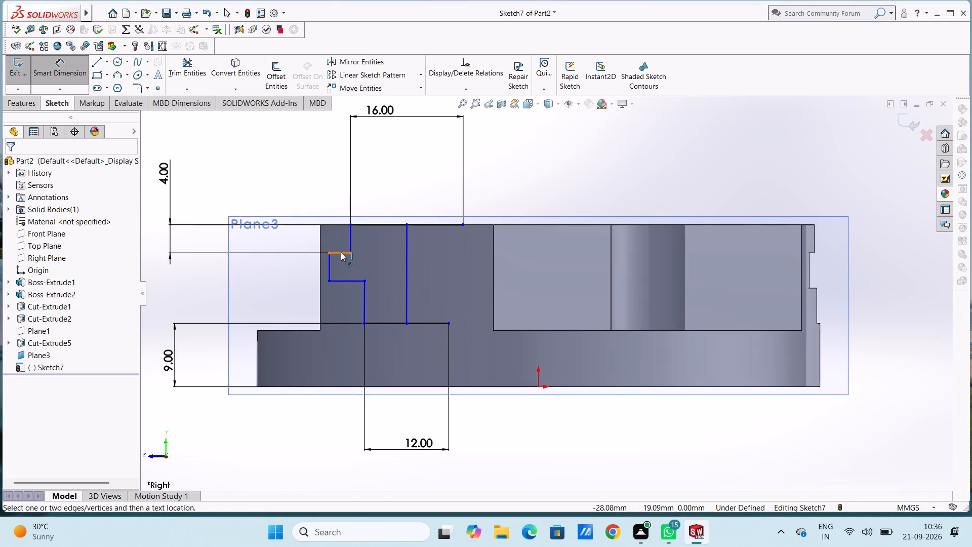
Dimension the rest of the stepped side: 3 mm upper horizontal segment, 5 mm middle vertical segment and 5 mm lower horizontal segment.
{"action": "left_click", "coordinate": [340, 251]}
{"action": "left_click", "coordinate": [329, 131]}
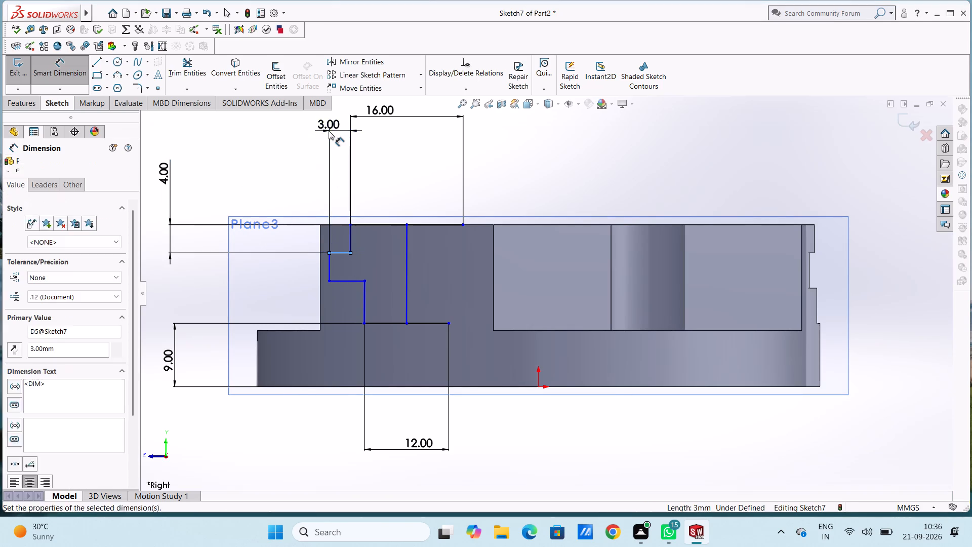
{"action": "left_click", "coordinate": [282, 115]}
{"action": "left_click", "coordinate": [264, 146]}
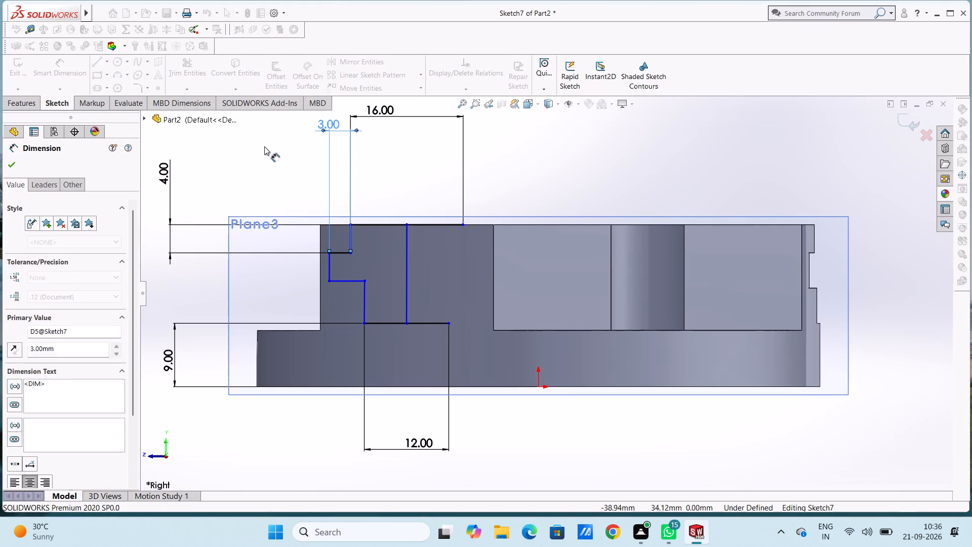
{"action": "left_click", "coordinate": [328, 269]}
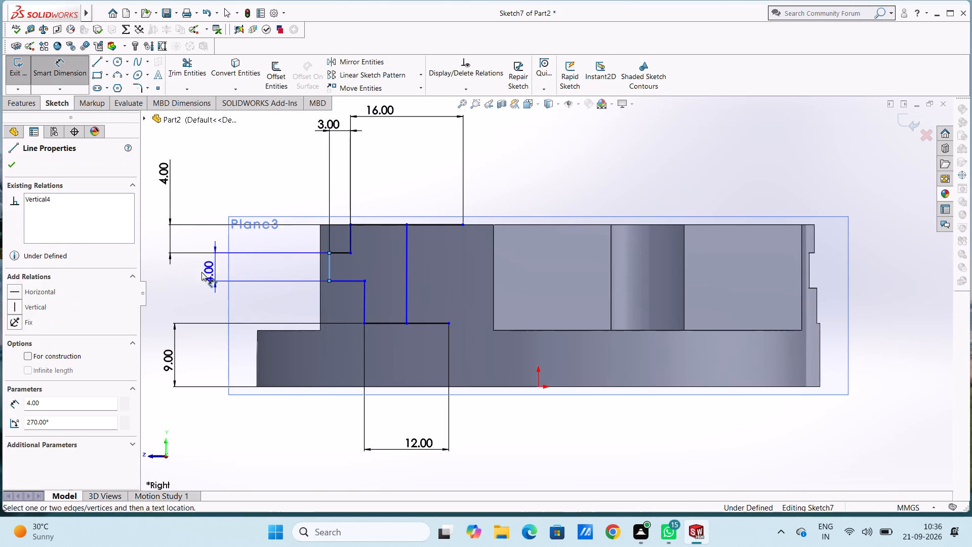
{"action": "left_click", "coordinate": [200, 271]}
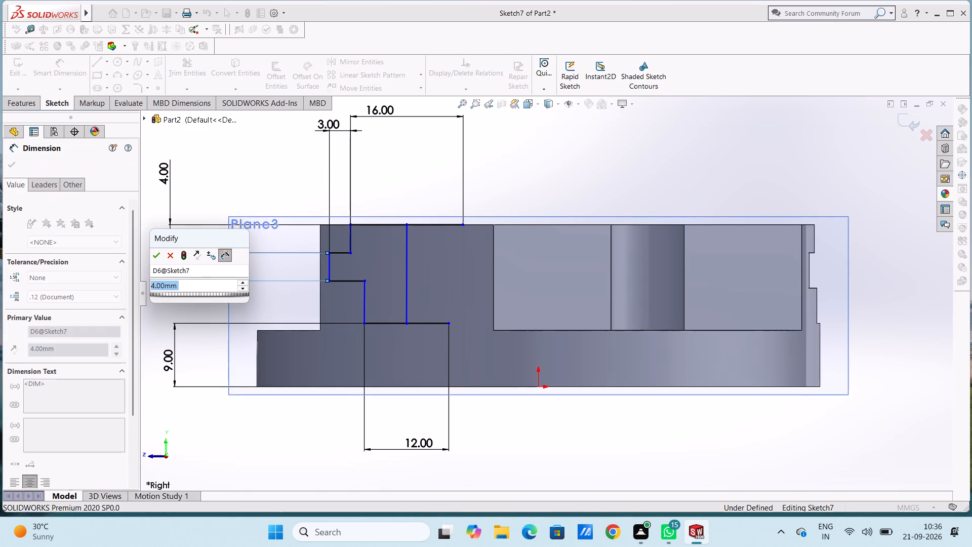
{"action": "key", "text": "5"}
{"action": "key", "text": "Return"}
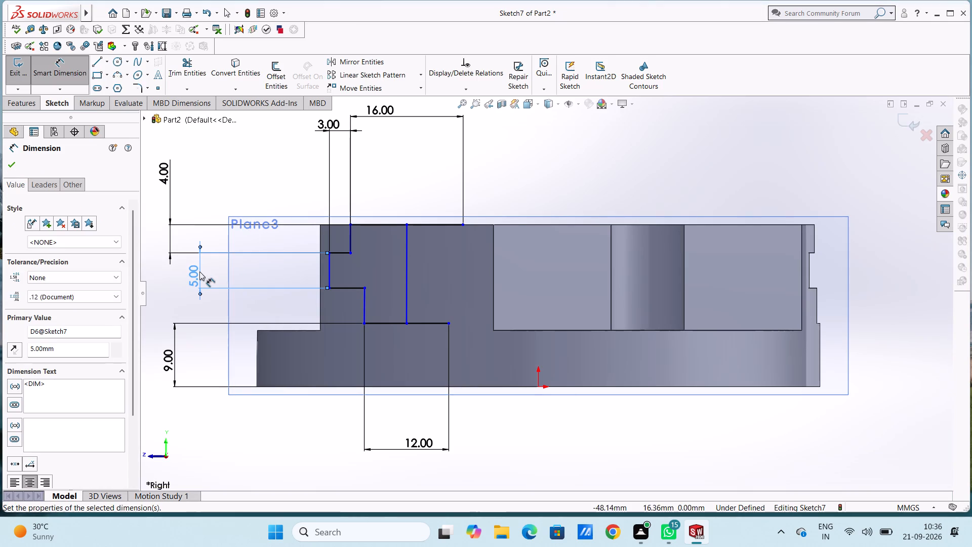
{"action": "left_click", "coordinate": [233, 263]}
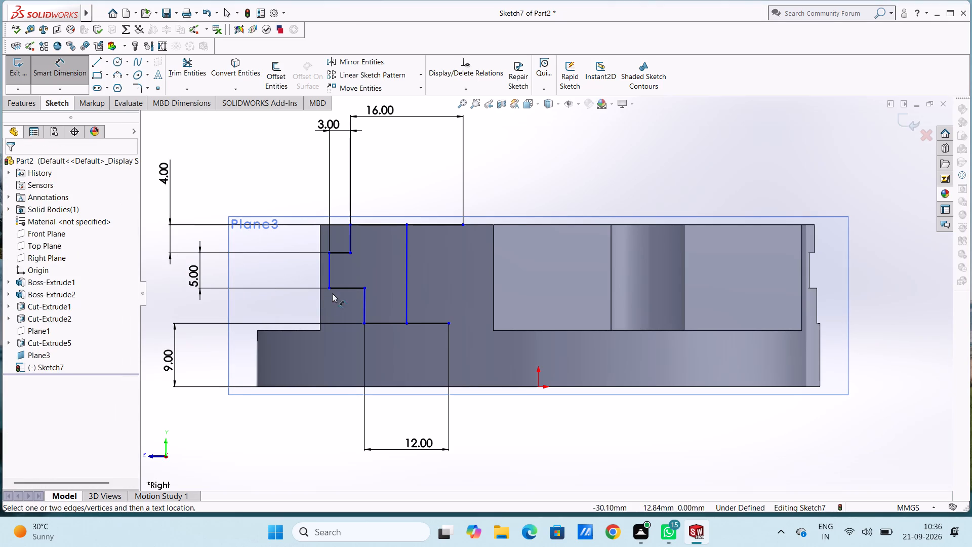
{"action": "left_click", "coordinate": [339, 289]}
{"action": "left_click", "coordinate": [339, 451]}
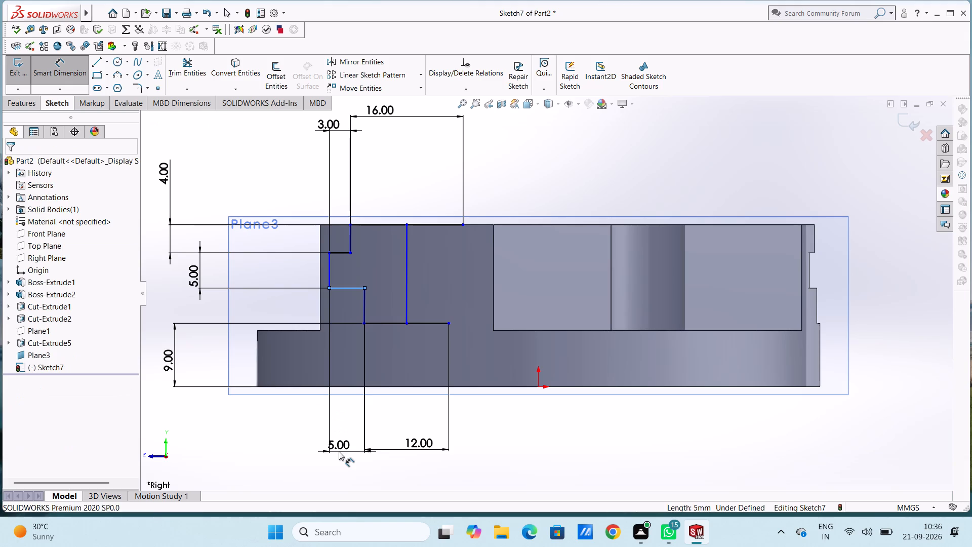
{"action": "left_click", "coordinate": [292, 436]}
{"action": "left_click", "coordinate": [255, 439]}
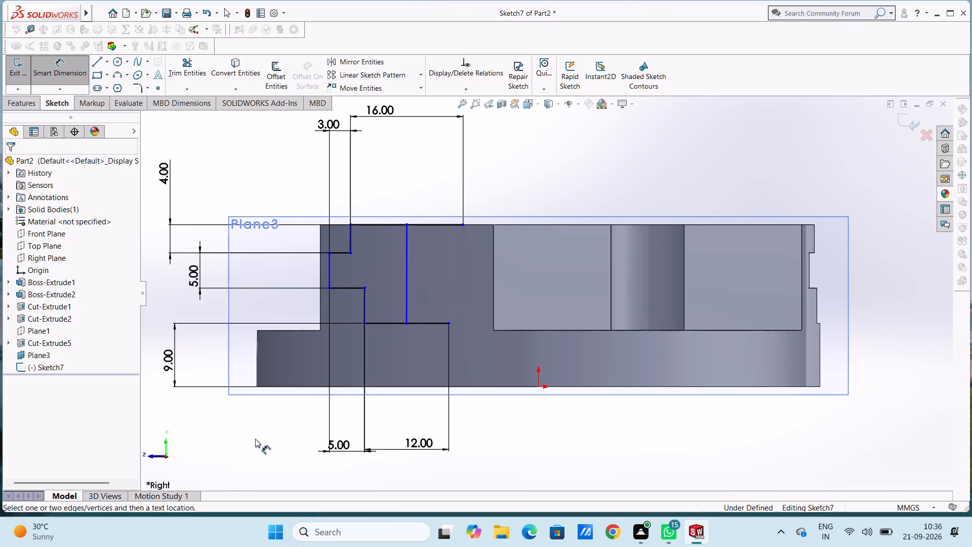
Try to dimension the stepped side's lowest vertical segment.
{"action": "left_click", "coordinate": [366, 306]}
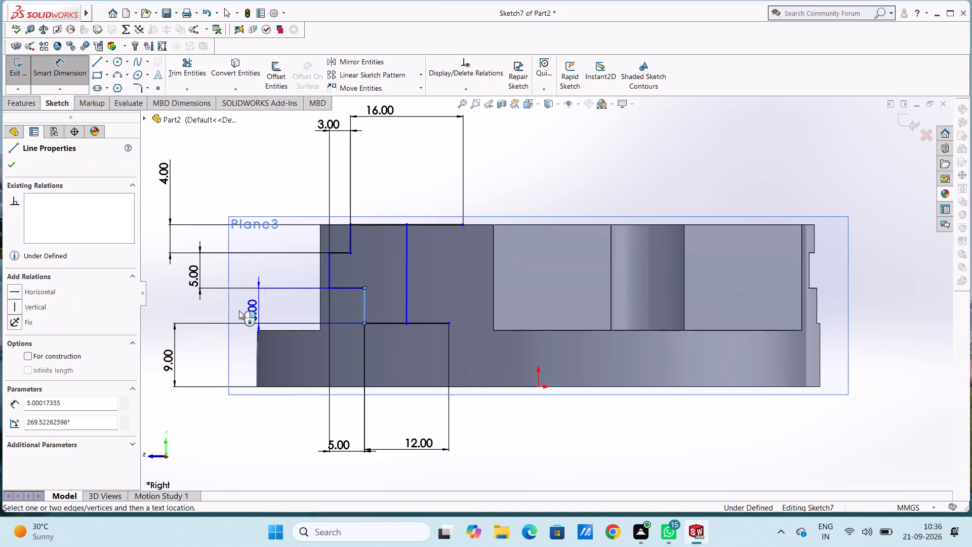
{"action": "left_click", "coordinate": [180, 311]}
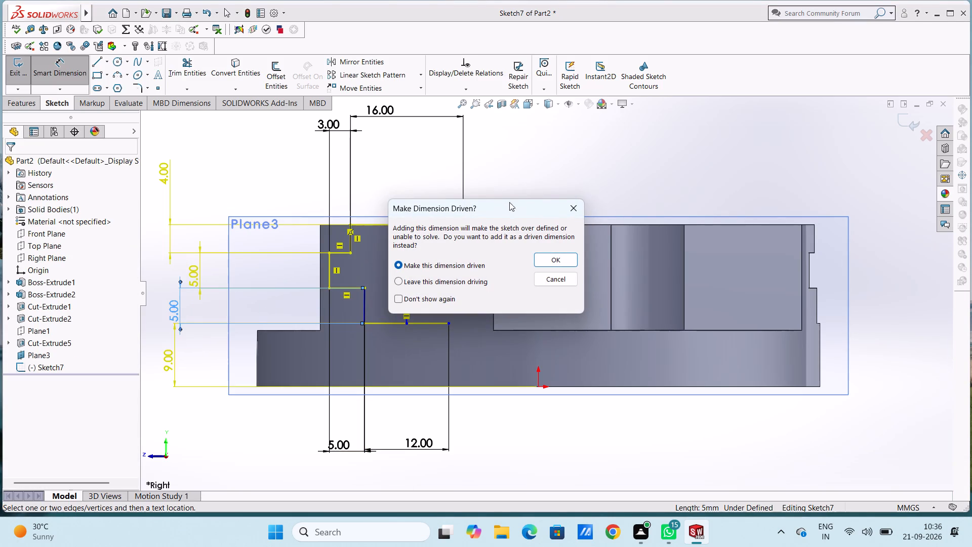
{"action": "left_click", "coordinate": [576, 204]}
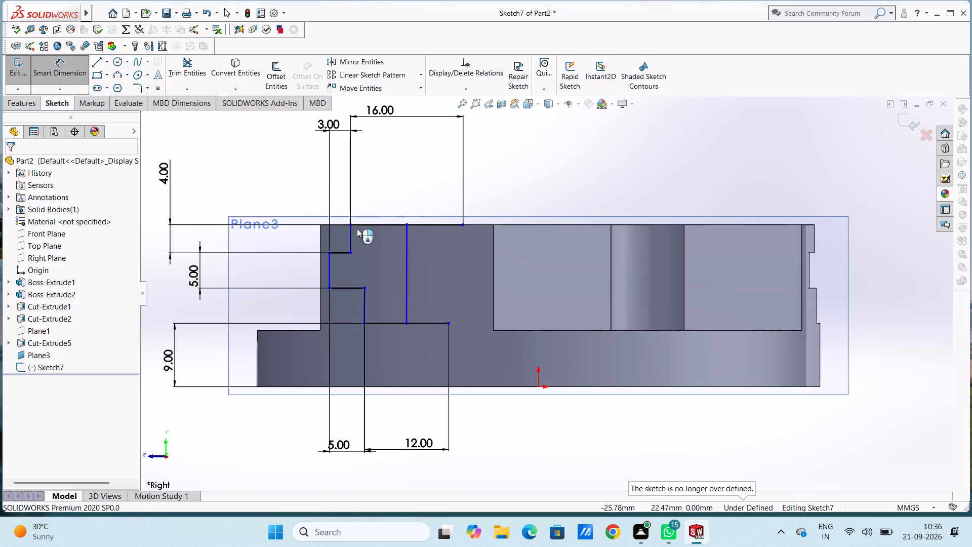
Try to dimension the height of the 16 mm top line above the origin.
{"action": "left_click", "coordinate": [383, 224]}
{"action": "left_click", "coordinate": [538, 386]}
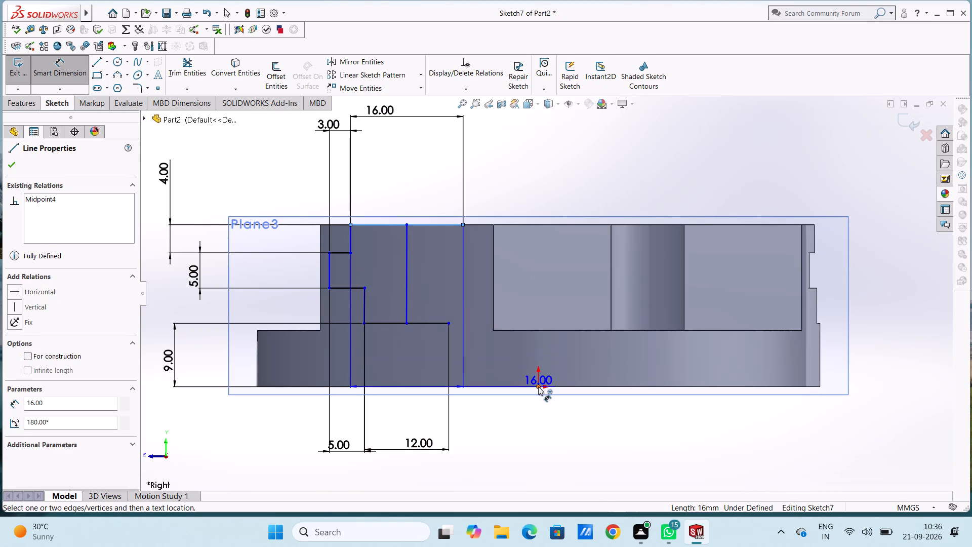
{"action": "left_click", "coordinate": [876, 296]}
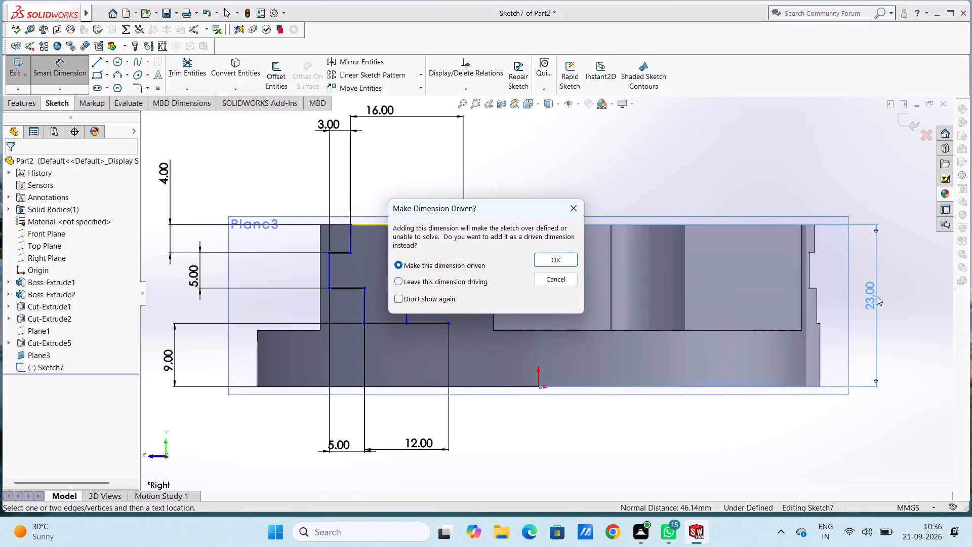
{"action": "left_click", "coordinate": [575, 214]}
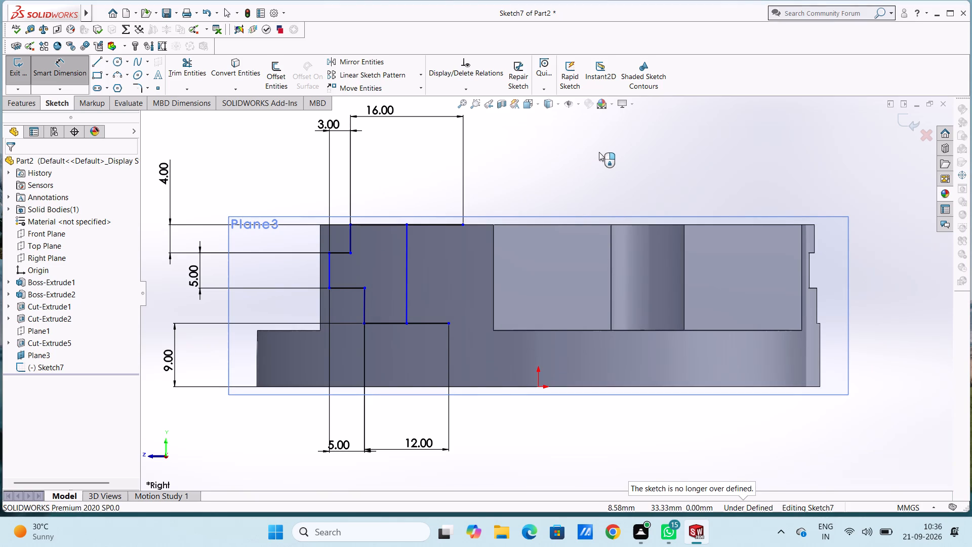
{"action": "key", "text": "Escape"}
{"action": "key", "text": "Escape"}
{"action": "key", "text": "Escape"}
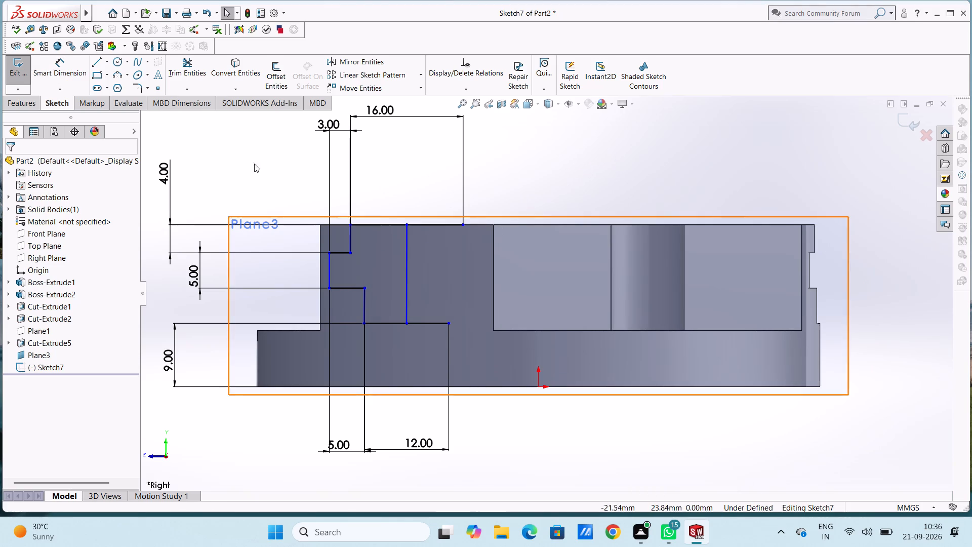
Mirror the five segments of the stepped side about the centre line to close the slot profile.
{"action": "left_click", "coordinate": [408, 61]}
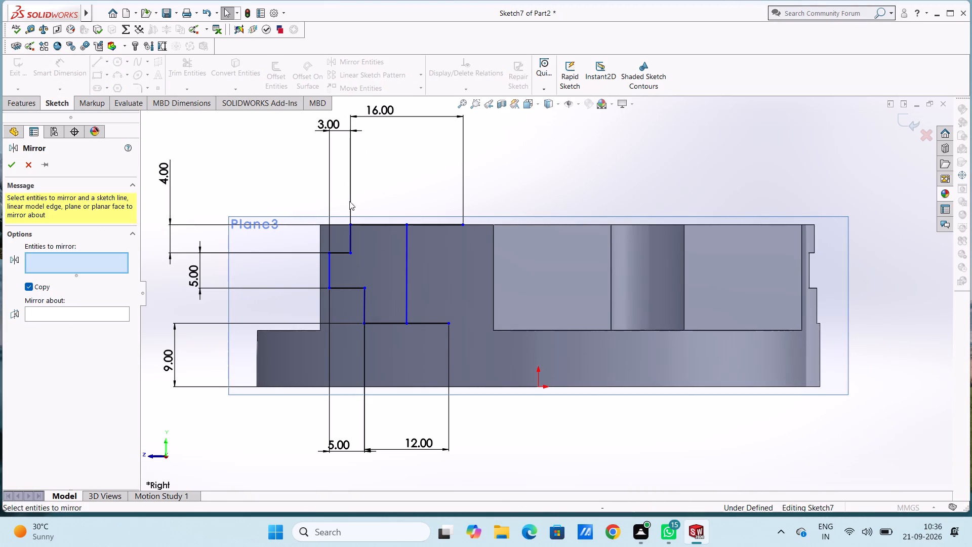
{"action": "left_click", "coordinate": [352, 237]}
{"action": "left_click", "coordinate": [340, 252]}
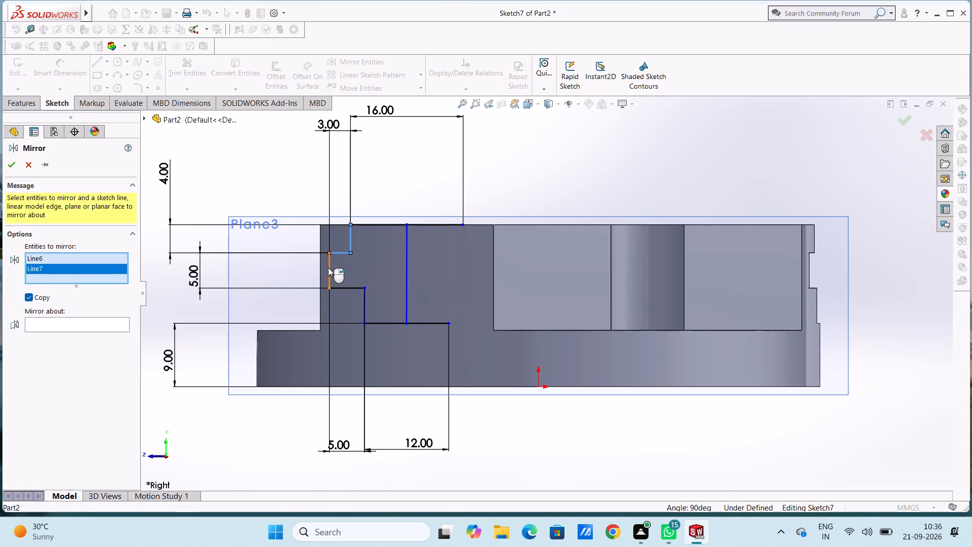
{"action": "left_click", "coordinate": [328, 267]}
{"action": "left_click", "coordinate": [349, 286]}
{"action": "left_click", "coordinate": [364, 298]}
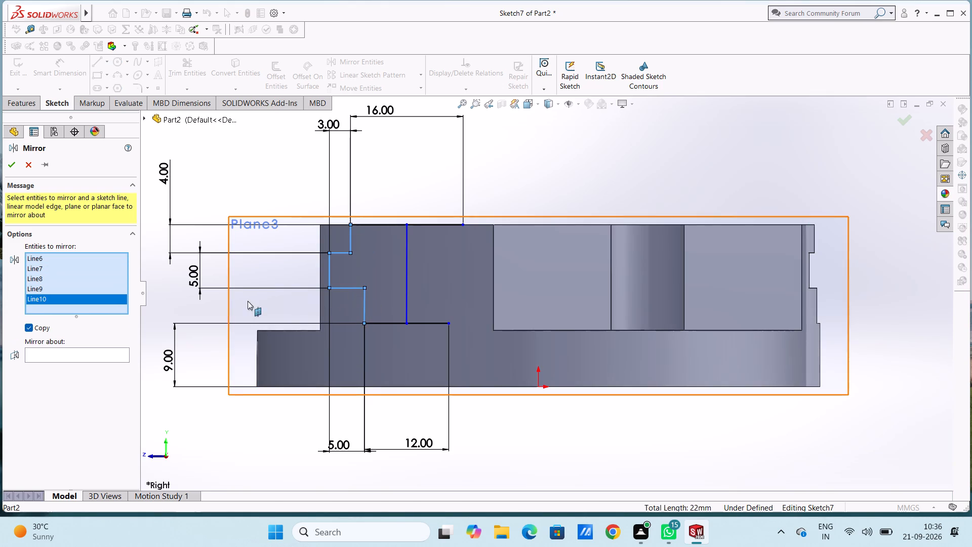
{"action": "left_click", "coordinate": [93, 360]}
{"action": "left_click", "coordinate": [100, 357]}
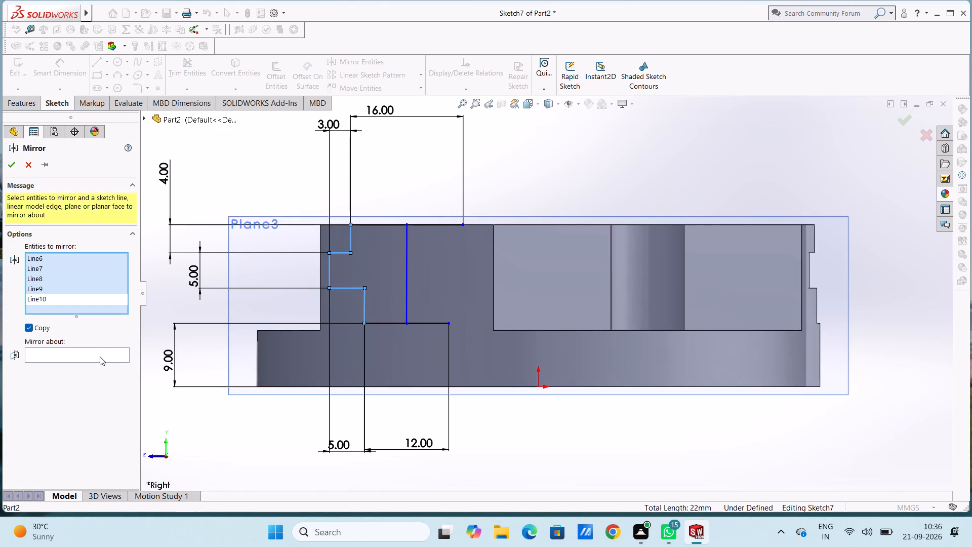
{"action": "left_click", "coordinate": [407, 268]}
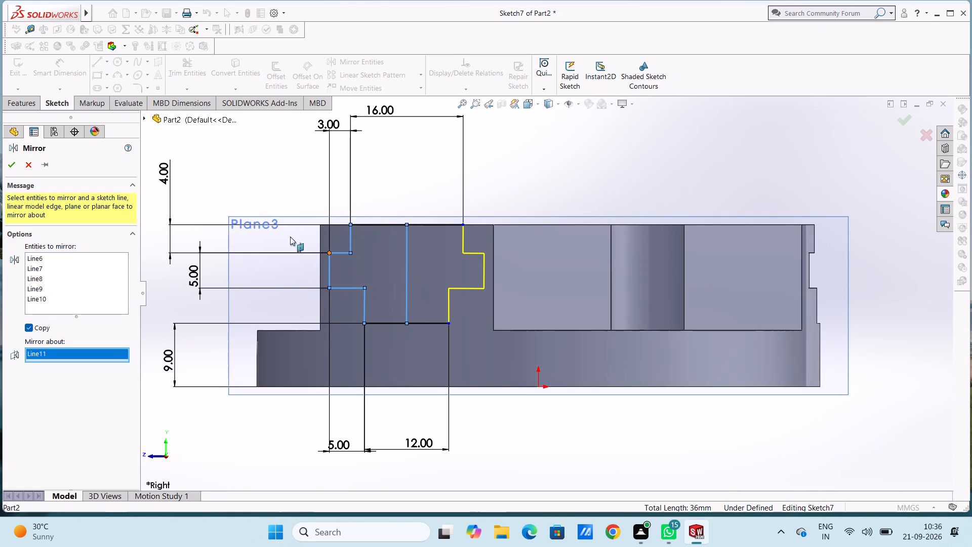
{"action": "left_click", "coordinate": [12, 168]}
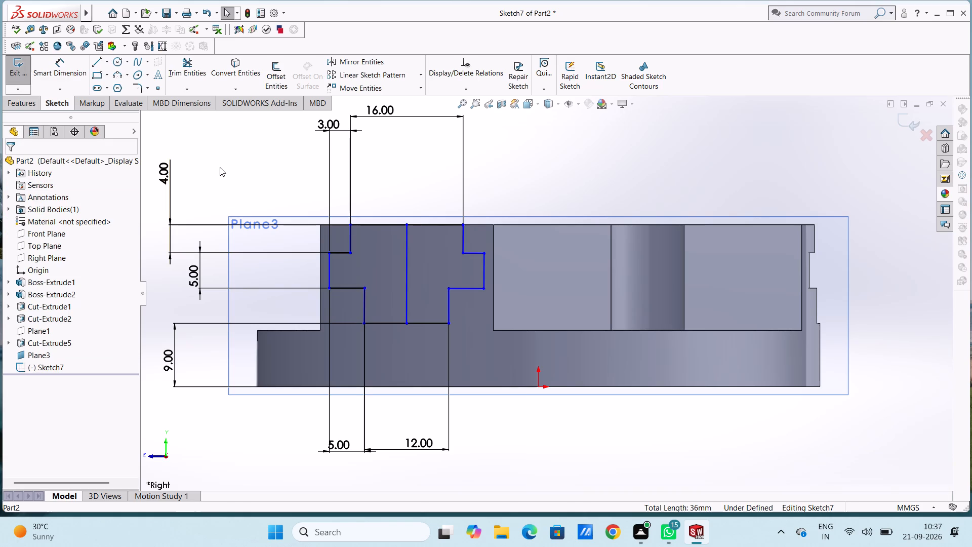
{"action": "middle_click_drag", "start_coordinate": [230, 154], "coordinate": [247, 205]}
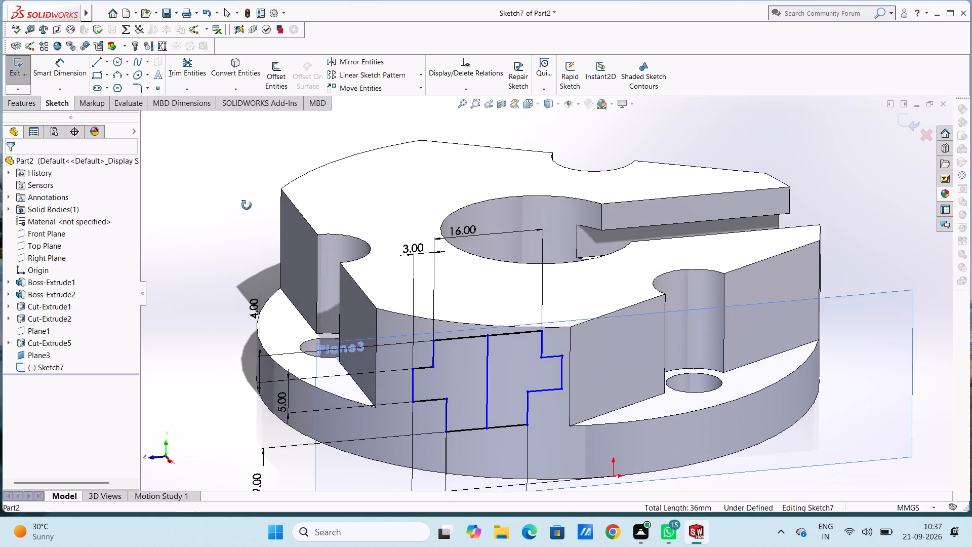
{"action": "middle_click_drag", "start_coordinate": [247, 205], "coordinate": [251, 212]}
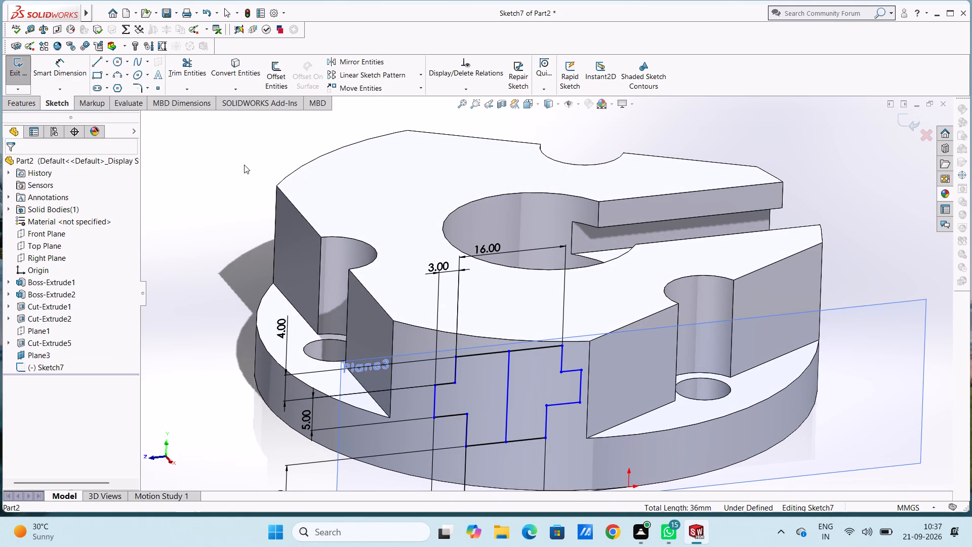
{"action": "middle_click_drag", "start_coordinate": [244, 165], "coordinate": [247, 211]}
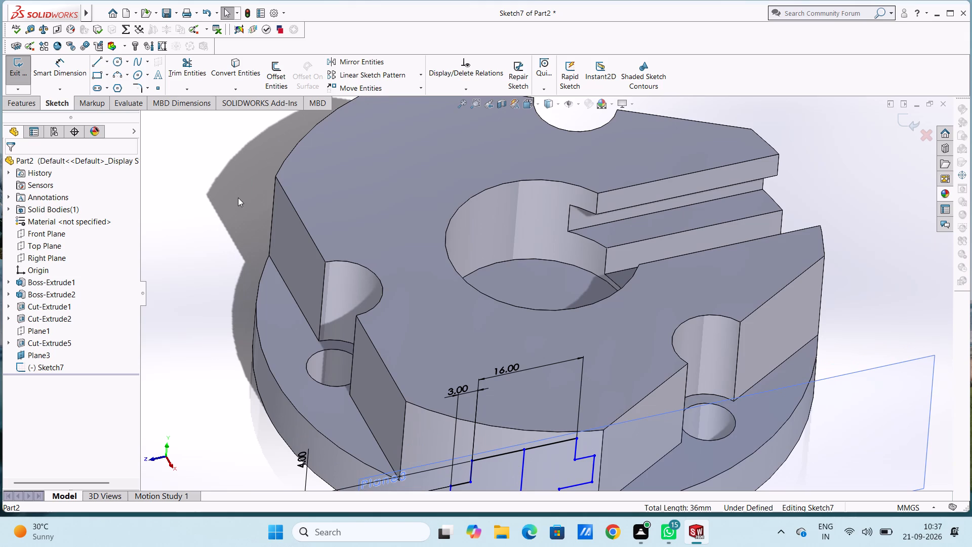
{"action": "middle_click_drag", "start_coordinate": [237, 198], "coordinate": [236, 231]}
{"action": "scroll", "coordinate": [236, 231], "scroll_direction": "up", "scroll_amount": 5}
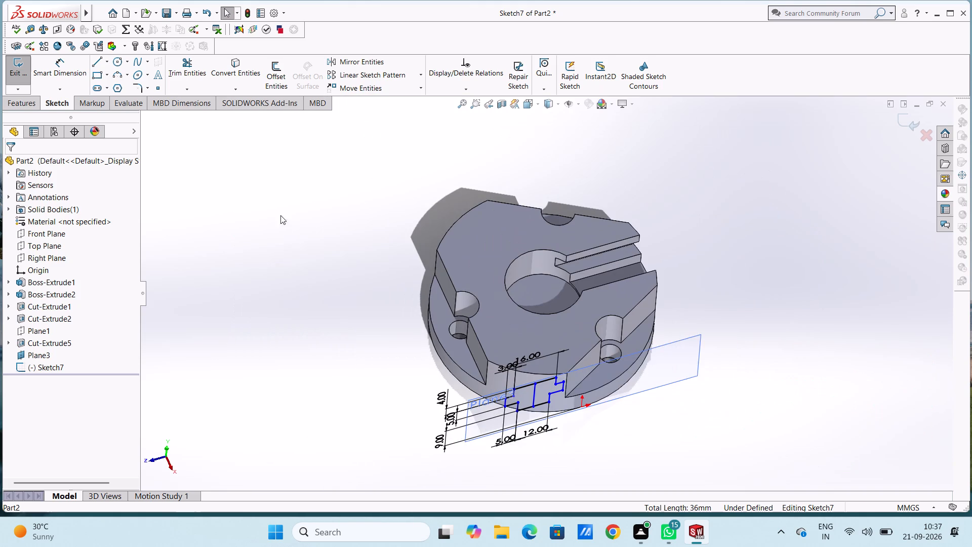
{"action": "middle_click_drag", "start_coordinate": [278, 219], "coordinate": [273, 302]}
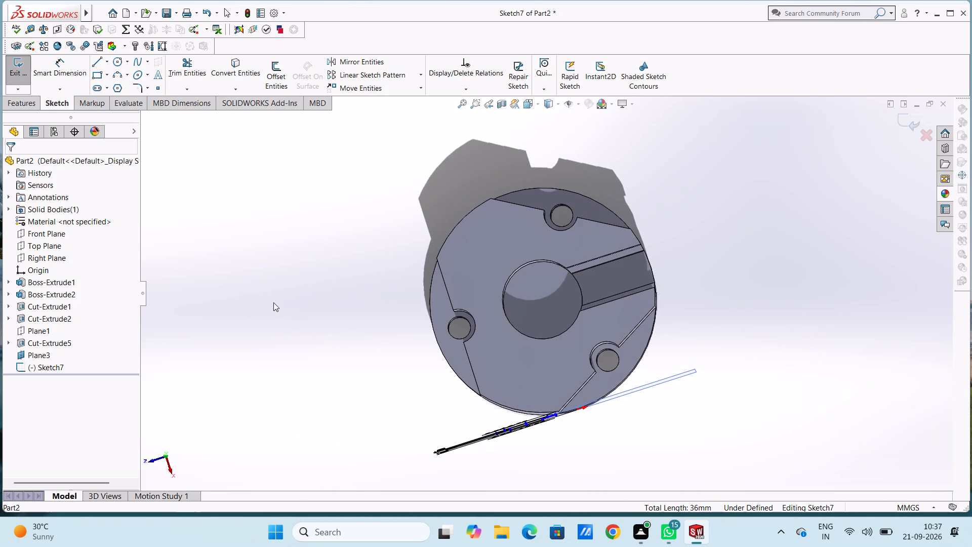
Undo the slot profile on Plane3, including its mirror, dimensions and stepped side, back to the undimensioned top line.
{"action": "key", "text": "Escape"}
{"action": "key", "text": "Escape"}
{"action": "key", "text": "ctrl+z"}
{"action": "key", "text": "ctrl+z"}
{"action": "key", "text": "ctrl+z"}
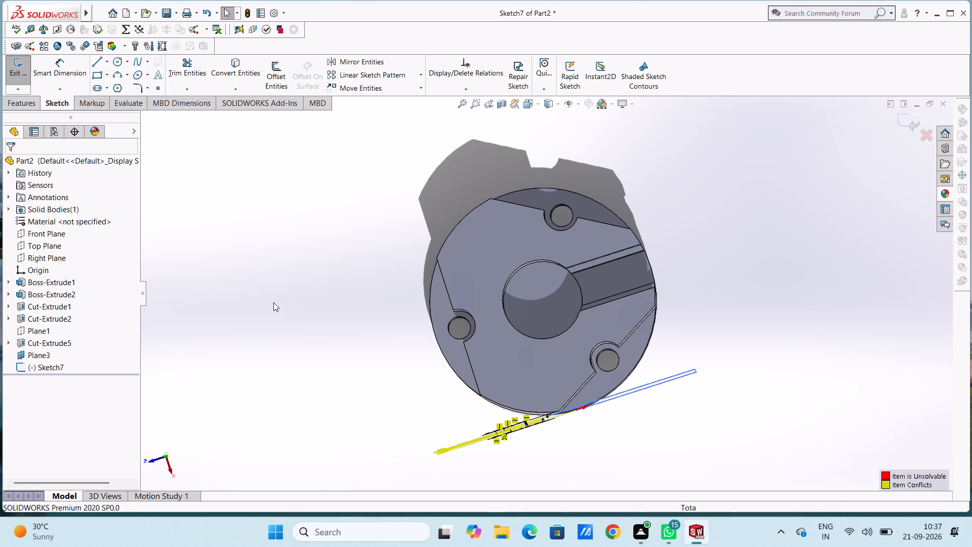
{"action": "key", "text": "ctrl+z"}
{"action": "key", "text": "ctrl+z"}
{"action": "key", "text": "ctrl+z"}
{"action": "key", "text": "ctrl+z"}
{"action": "key", "text": "ctrl+z"}
{"action": "key", "text": "ctrl+z"}
{"action": "key", "text": "ctrl+z"}
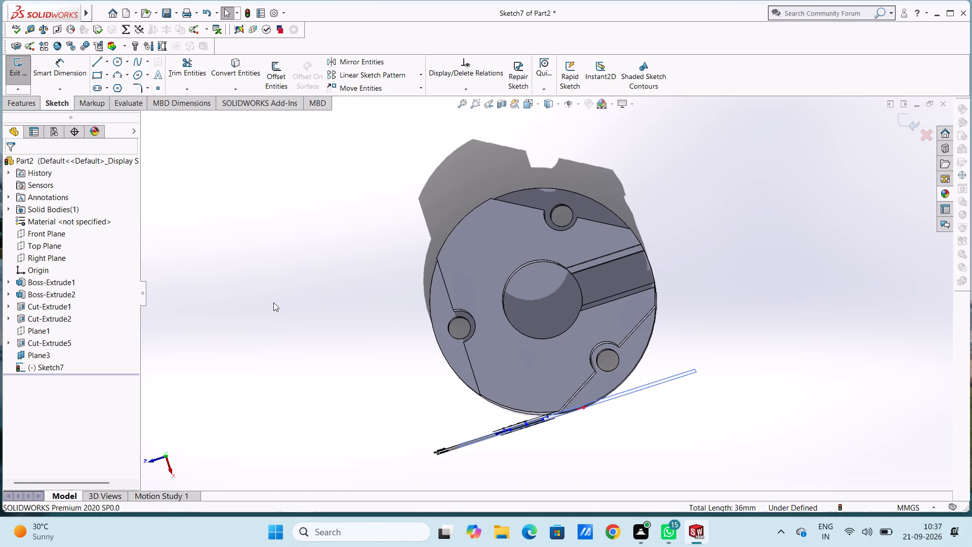
{"action": "key", "text": "ctrl+z"}
{"action": "key", "text": "ctrl+z"}
{"action": "key", "text": "ctrl+z"}
{"action": "key", "text": "ctrl+z"}
{"action": "key", "text": "ctrl+z"}
{"action": "key", "text": "ctrl+z"}
{"action": "key", "text": "ctrl+z"}
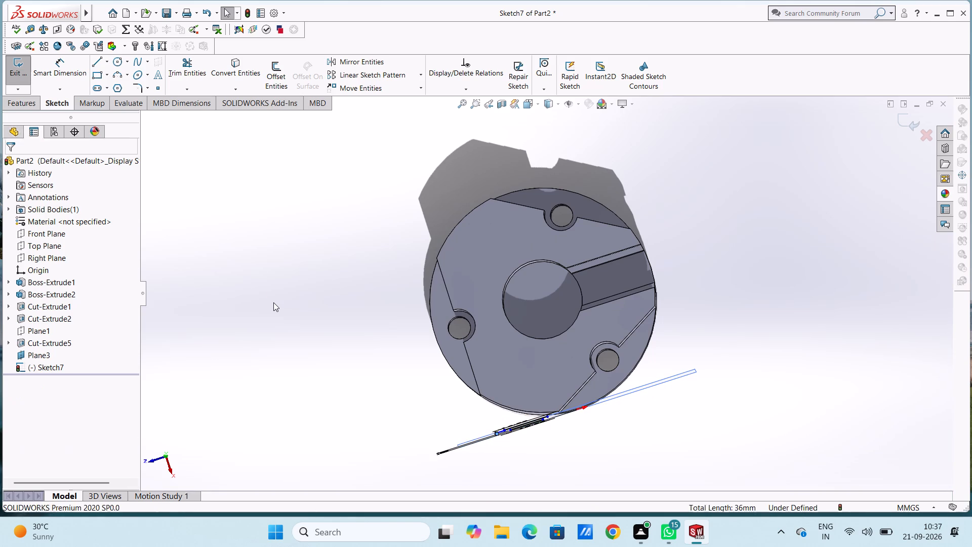
{"action": "key", "text": "ctrl+z"}
{"action": "key", "text": "ctrl+z"}
{"action": "key", "text": "ctrl+z"}
{"action": "key", "text": "ctrl+z"}
{"action": "key", "text": "ctrl+z"}
{"action": "key", "text": "ctrl+z"}
{"action": "key", "text": "ctrl+z"}
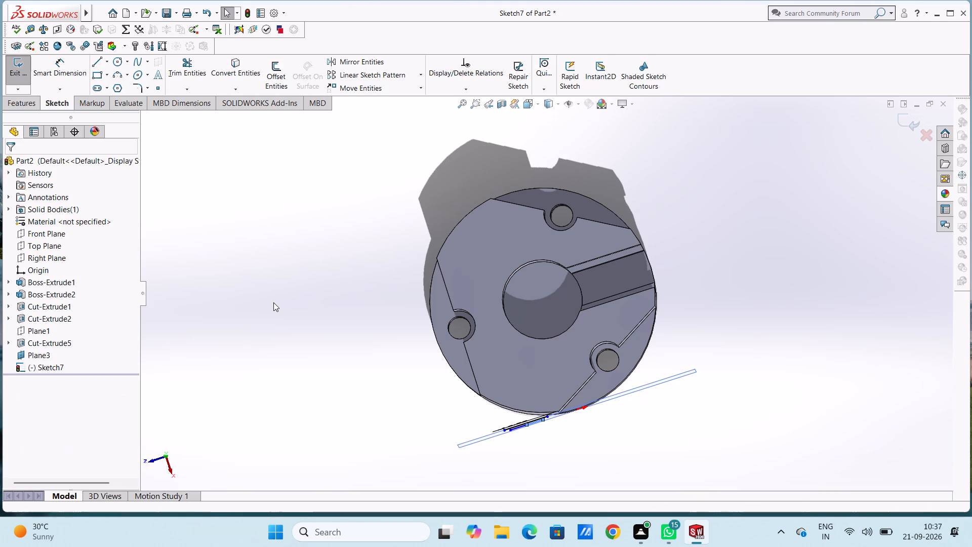
{"action": "key", "text": "ctrl+z"}
{"action": "key", "text": "ctrl+z"}
{"action": "key", "text": "ctrl+z"}
{"action": "key", "text": "ctrl+z"}
{"action": "key", "text": "ctrl+z"}
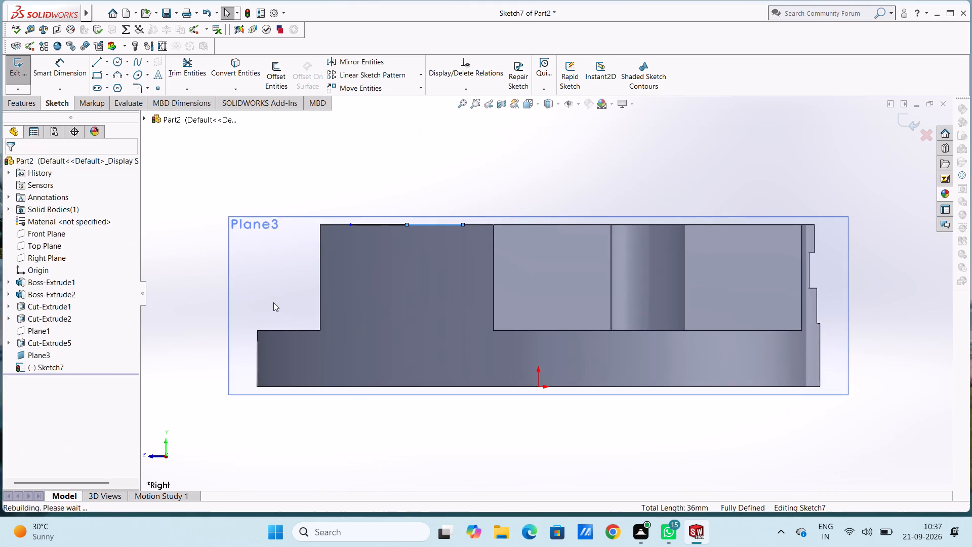
Undo the remaining line sketch, Plane3 and the first stepped slot cut, back to editing that cut's sketch, Sketch5.
{"action": "key", "text": "ctrl+z"}
{"action": "key", "text": "ctrl+z"}
{"action": "key", "text": "ctrl+z"}
{"action": "key", "text": "ctrl+z"}
{"action": "key", "text": "ctrl+z"}
{"action": "key", "text": "ctrl+z"}
{"action": "key", "text": "ctrl+z"}
{"action": "key", "text": "ctrl+z"}
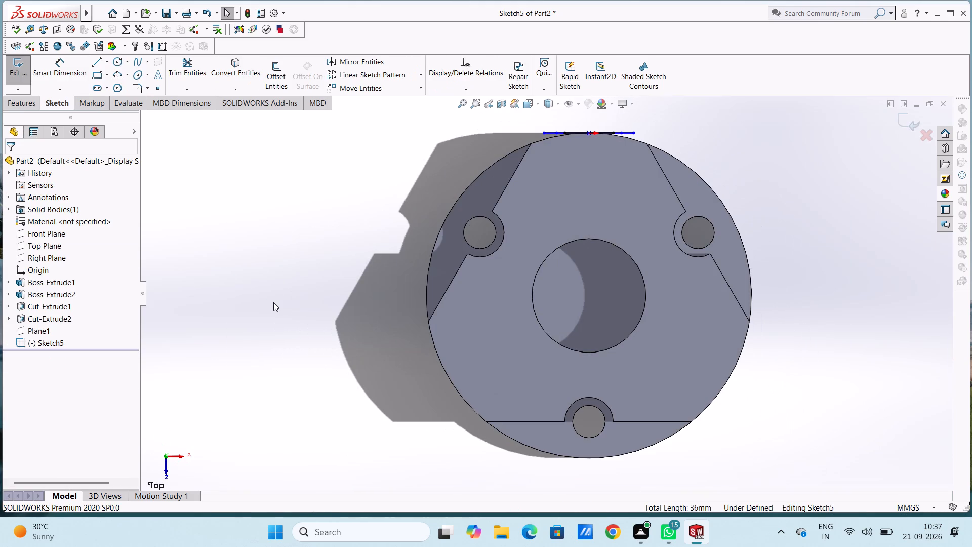
{"action": "key", "text": "ctrl+y"}
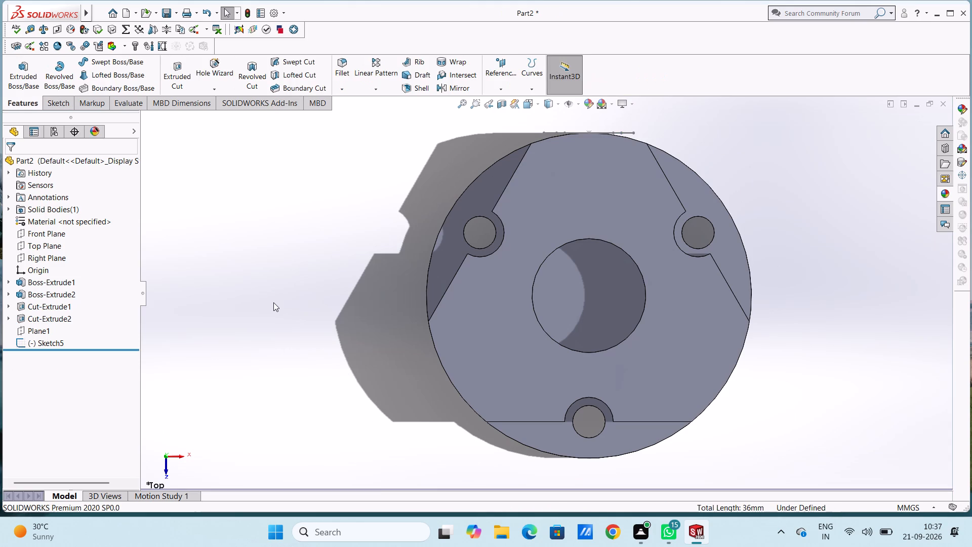
{"action": "key", "text": "ctrl+z"}
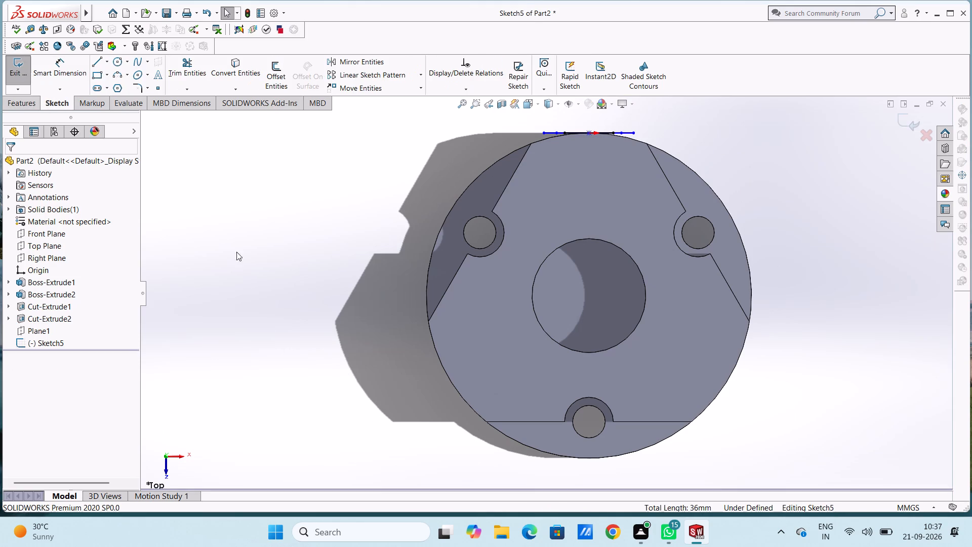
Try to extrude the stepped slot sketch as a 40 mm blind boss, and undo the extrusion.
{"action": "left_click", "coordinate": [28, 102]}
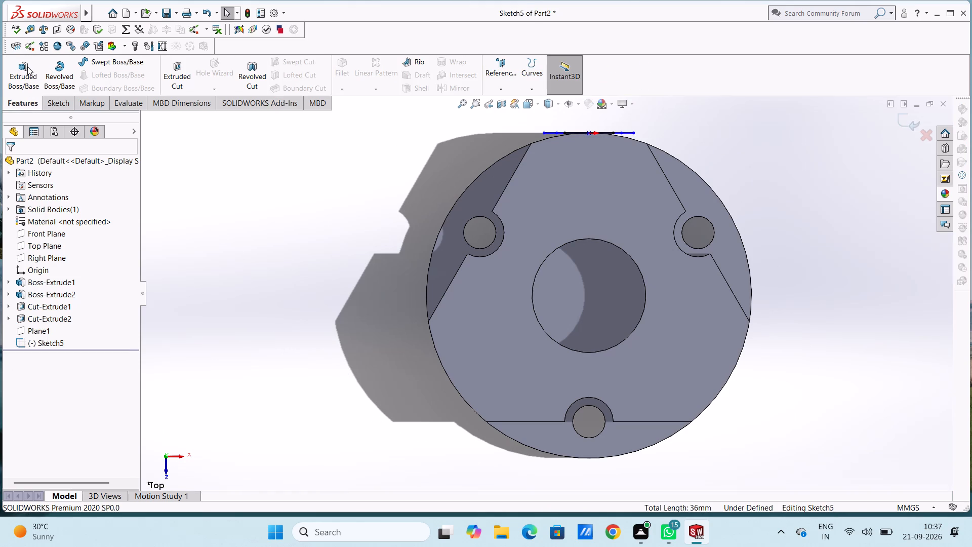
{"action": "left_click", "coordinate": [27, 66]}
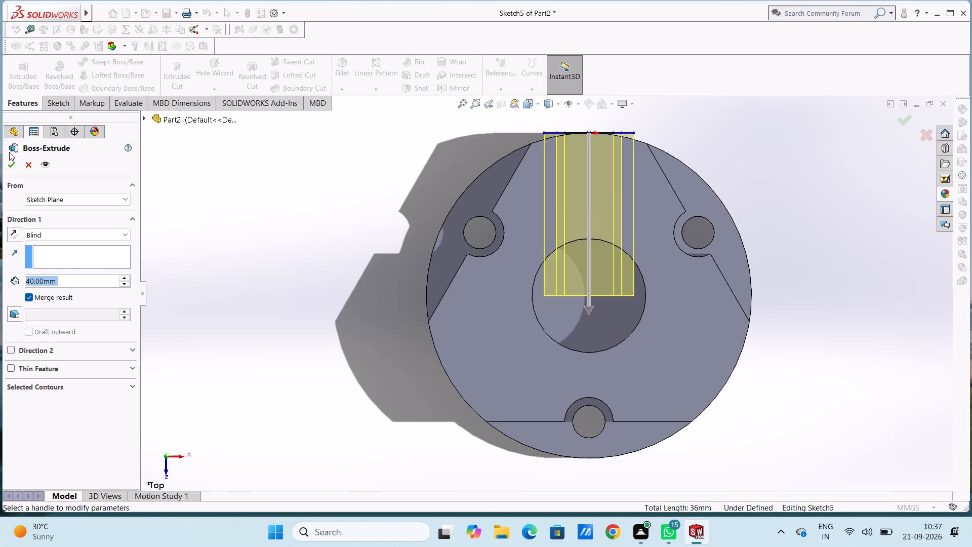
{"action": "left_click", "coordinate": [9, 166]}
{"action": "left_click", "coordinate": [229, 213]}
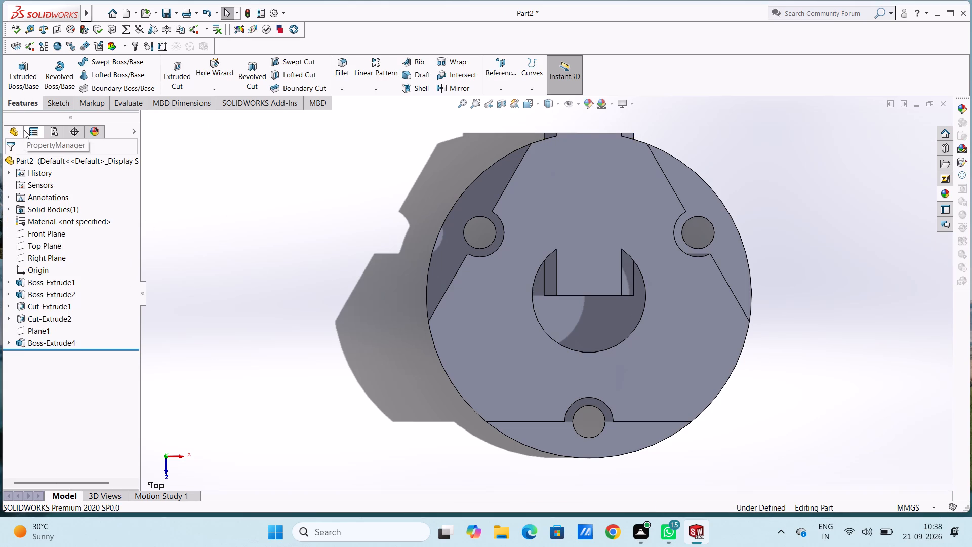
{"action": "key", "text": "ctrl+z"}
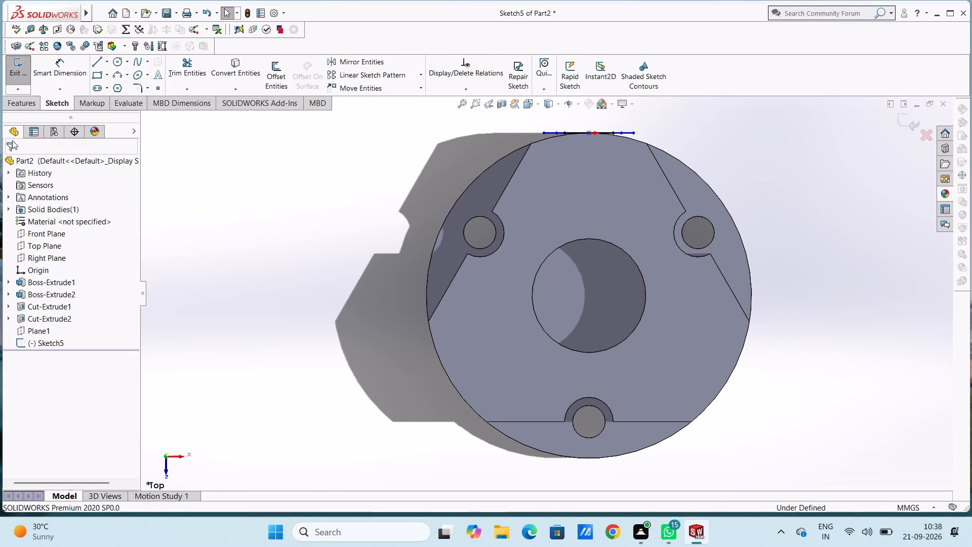
Cut the stepped slot from its sketch with a 40 mm blind Extruded Cut, reversed inward toward the centre bore.
{"action": "left_click", "coordinate": [16, 105]}
{"action": "left_click", "coordinate": [181, 69]}
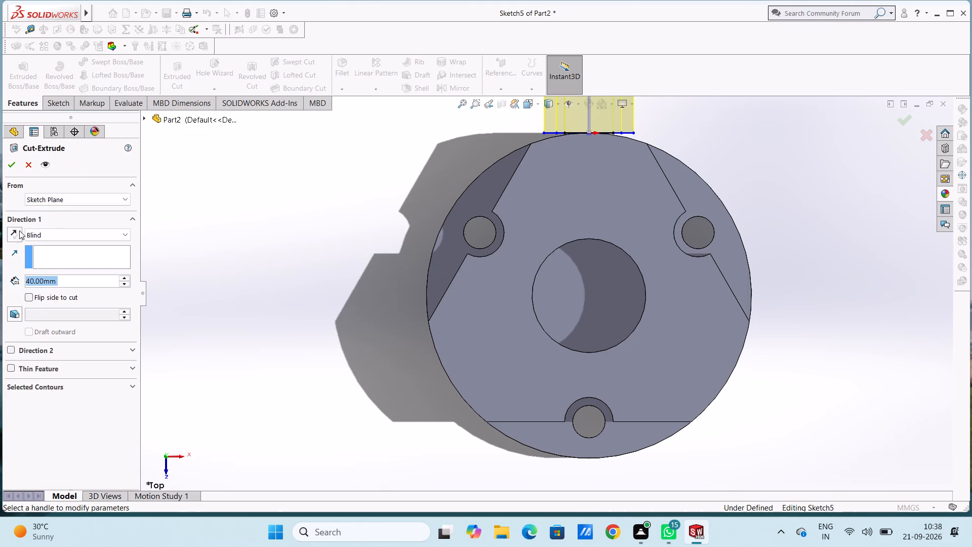
{"action": "left_click", "coordinate": [11, 238]}
{"action": "left_click", "coordinate": [11, 163]}
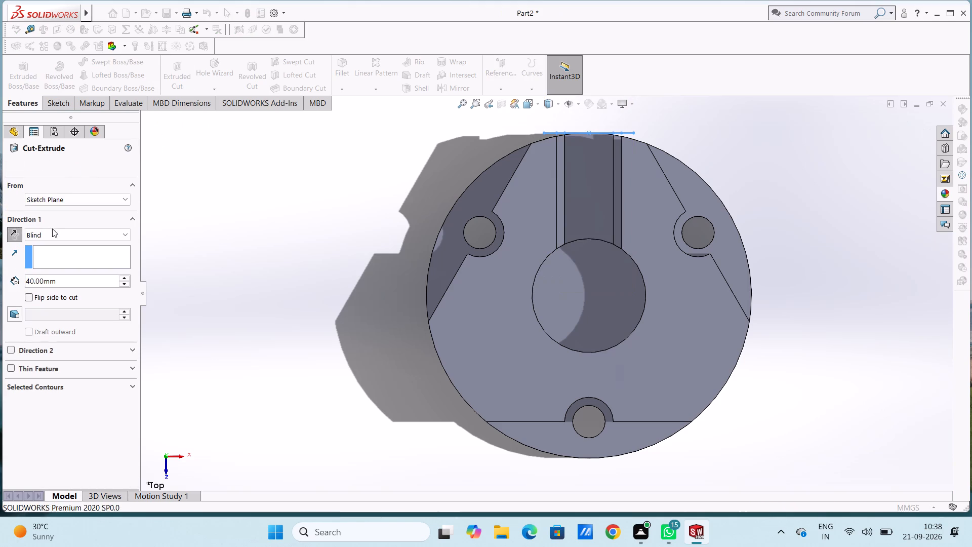
{"action": "left_click", "coordinate": [218, 216]}
{"action": "middle_click_drag", "start_coordinate": [218, 216], "coordinate": [217, 180]}
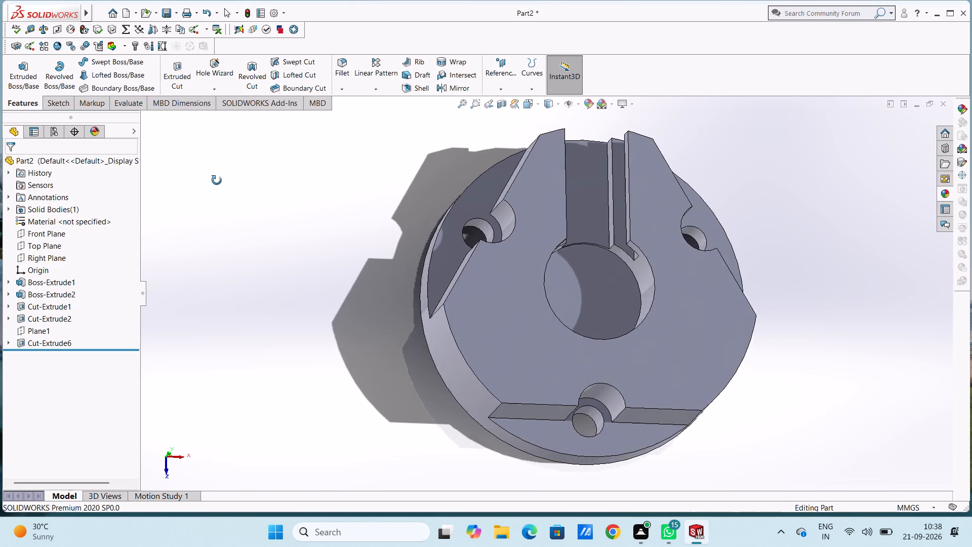
{"action": "middle_click_drag", "start_coordinate": [217, 180], "coordinate": [219, 199]}
{"action": "scroll", "coordinate": [219, 199], "scroll_direction": "up", "scroll_amount": 1}
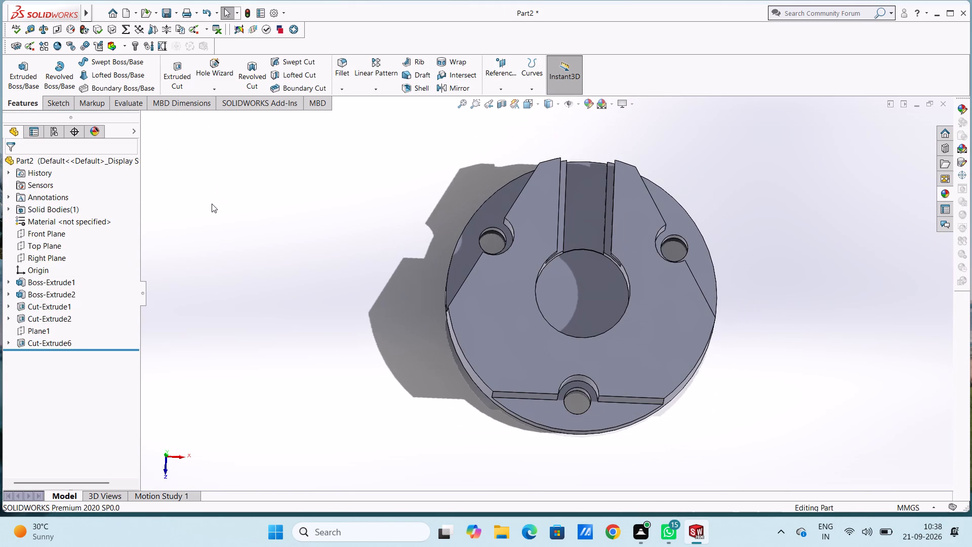
{"action": "key", "text": "ctrl+5"}
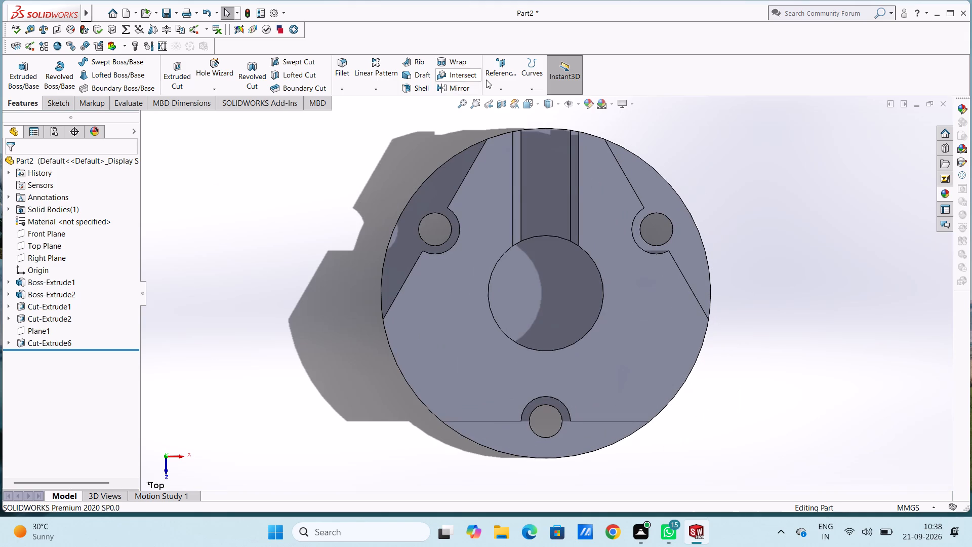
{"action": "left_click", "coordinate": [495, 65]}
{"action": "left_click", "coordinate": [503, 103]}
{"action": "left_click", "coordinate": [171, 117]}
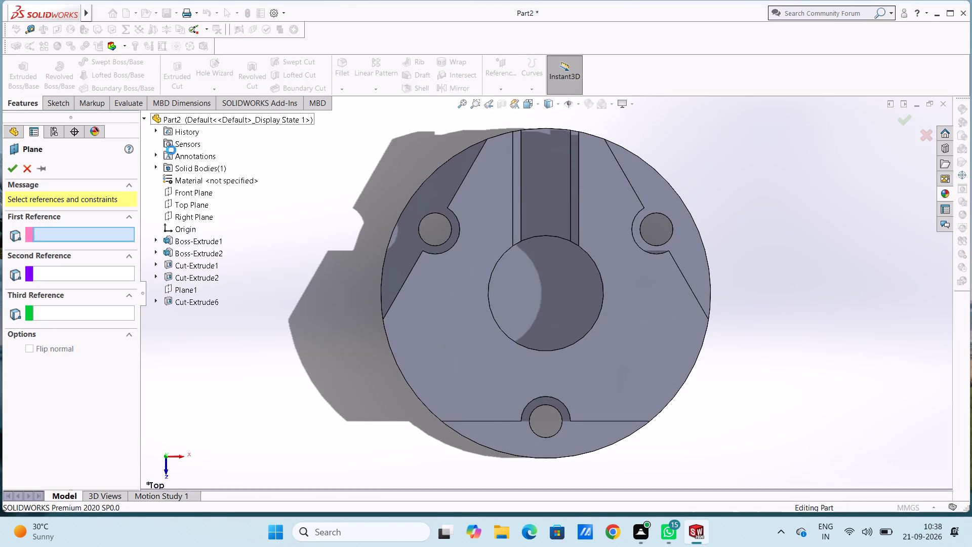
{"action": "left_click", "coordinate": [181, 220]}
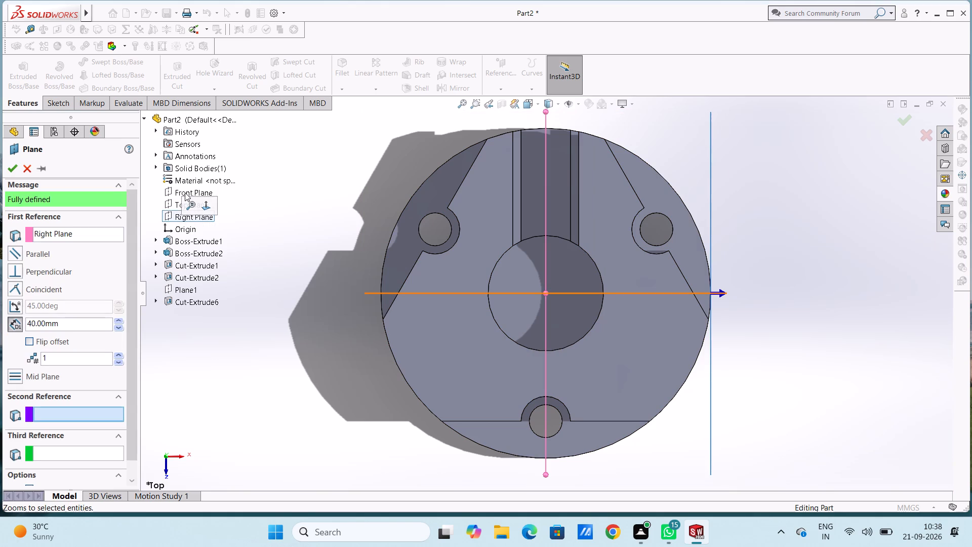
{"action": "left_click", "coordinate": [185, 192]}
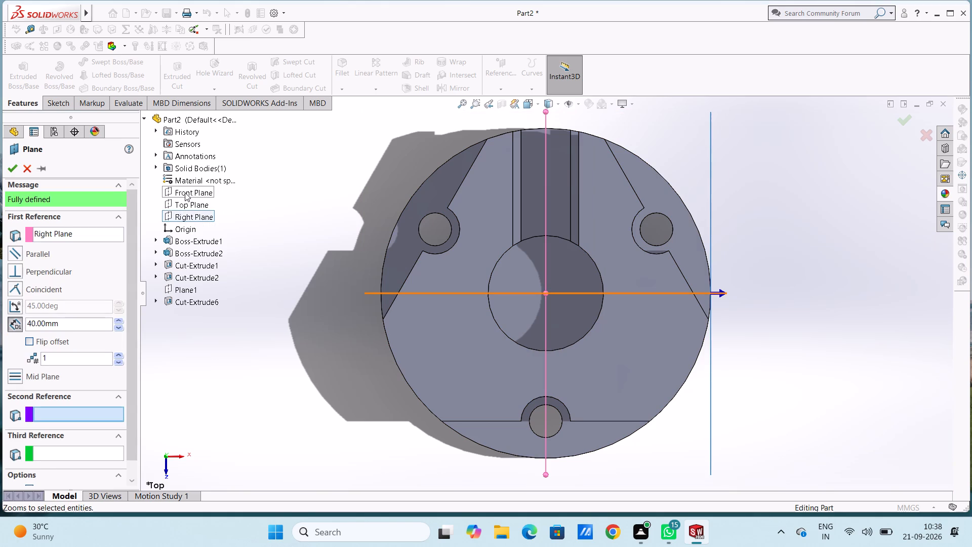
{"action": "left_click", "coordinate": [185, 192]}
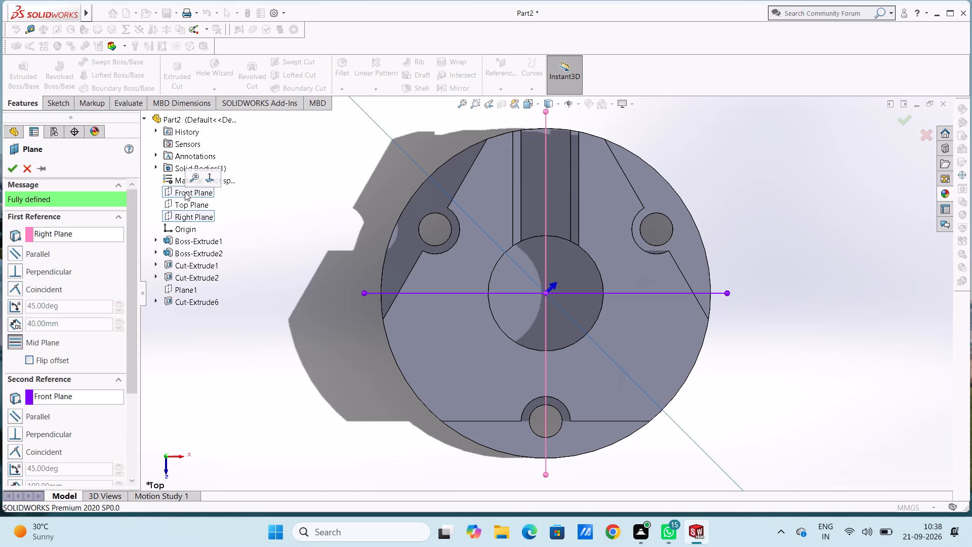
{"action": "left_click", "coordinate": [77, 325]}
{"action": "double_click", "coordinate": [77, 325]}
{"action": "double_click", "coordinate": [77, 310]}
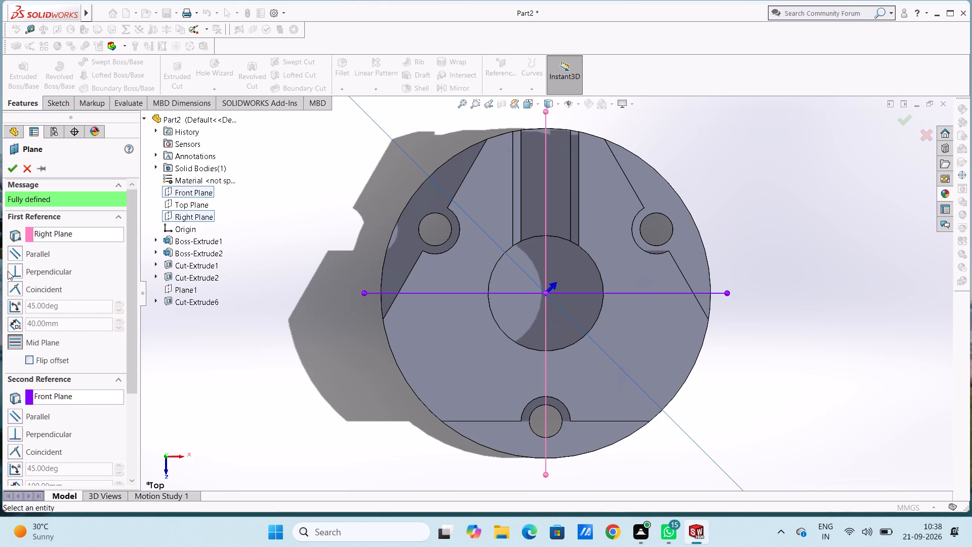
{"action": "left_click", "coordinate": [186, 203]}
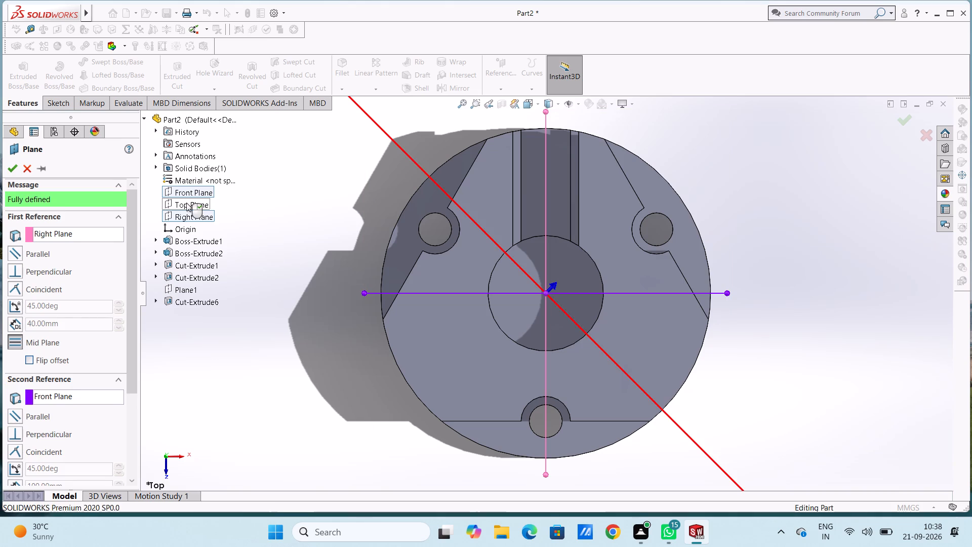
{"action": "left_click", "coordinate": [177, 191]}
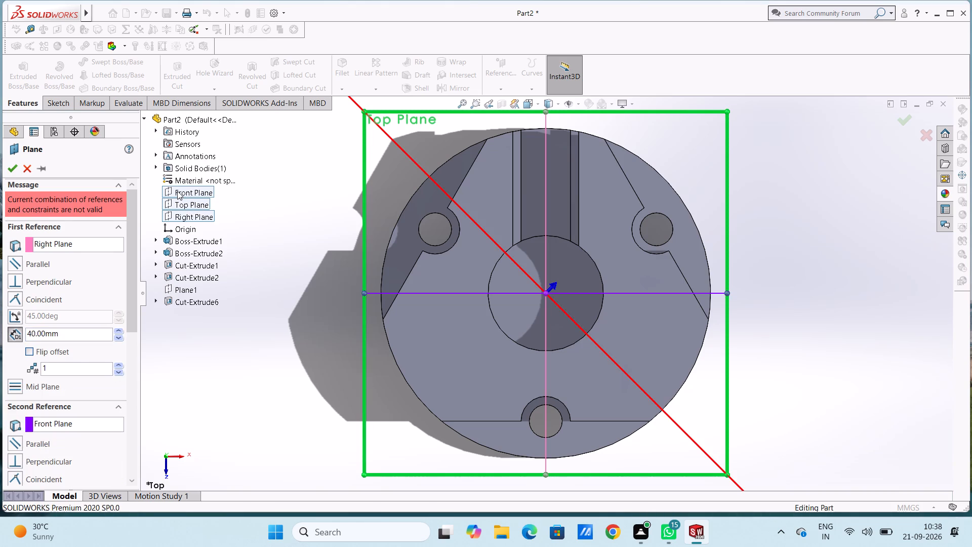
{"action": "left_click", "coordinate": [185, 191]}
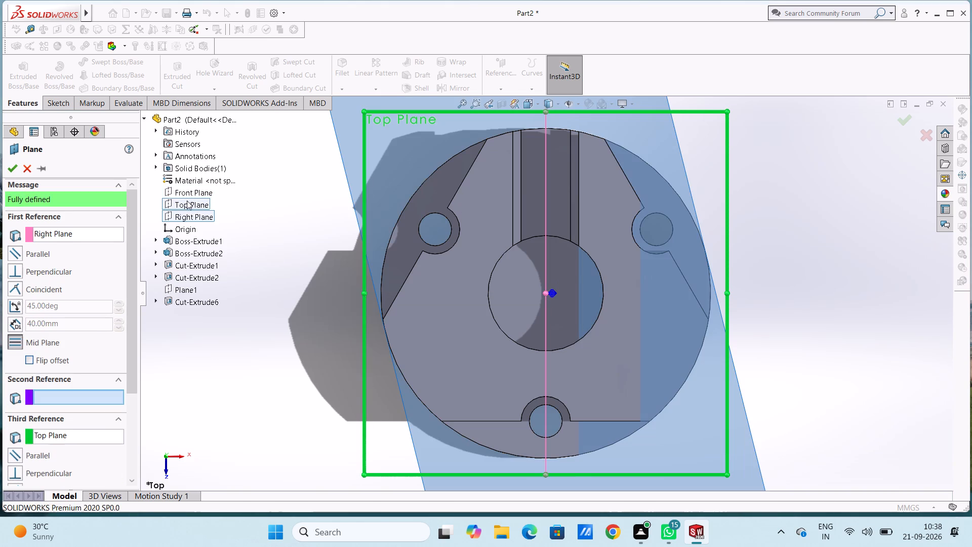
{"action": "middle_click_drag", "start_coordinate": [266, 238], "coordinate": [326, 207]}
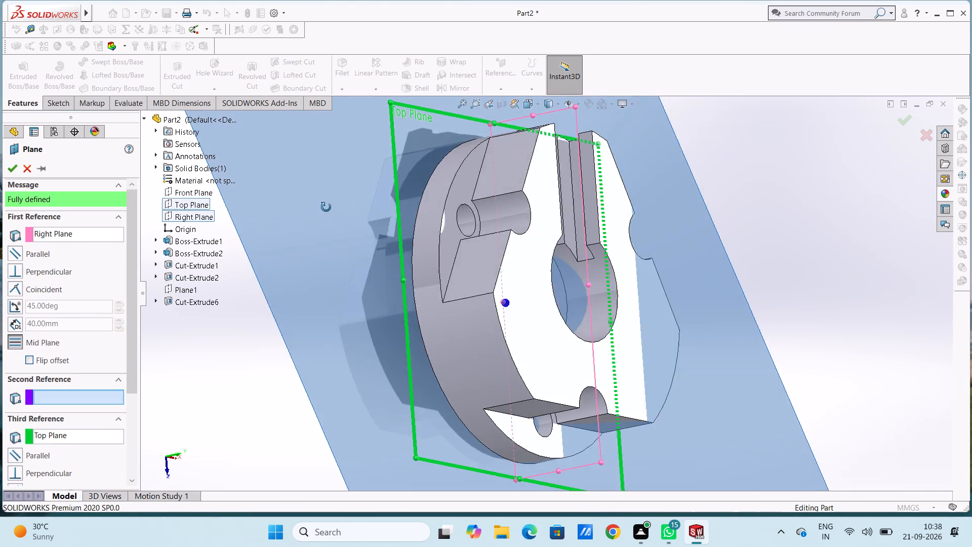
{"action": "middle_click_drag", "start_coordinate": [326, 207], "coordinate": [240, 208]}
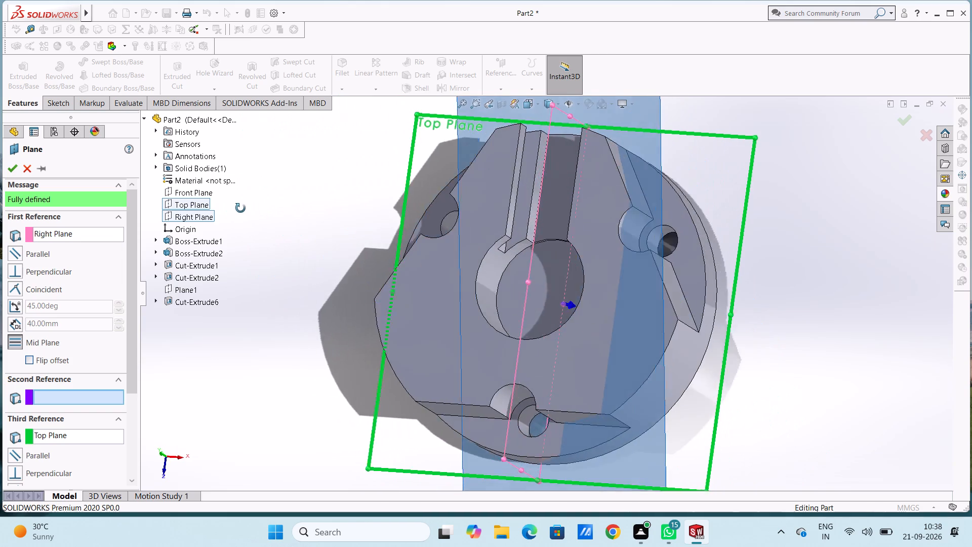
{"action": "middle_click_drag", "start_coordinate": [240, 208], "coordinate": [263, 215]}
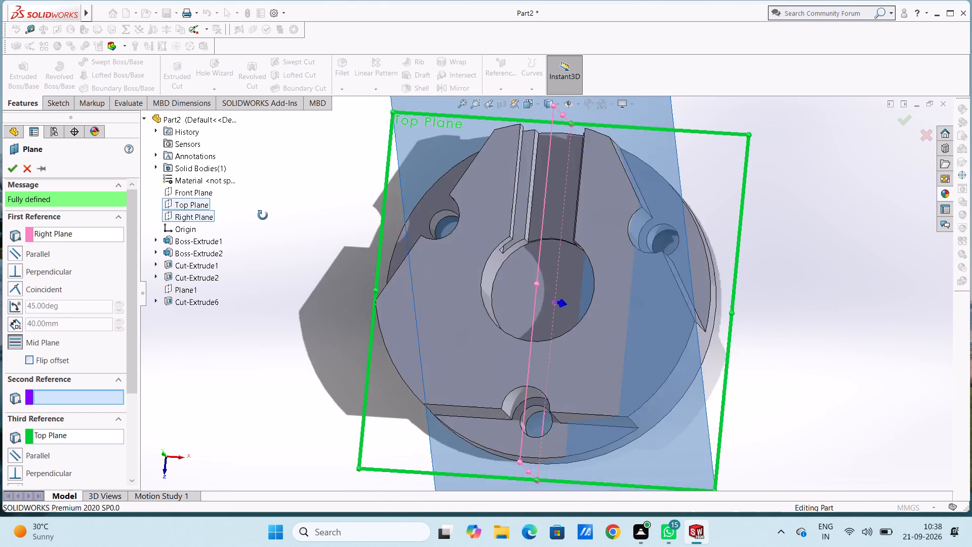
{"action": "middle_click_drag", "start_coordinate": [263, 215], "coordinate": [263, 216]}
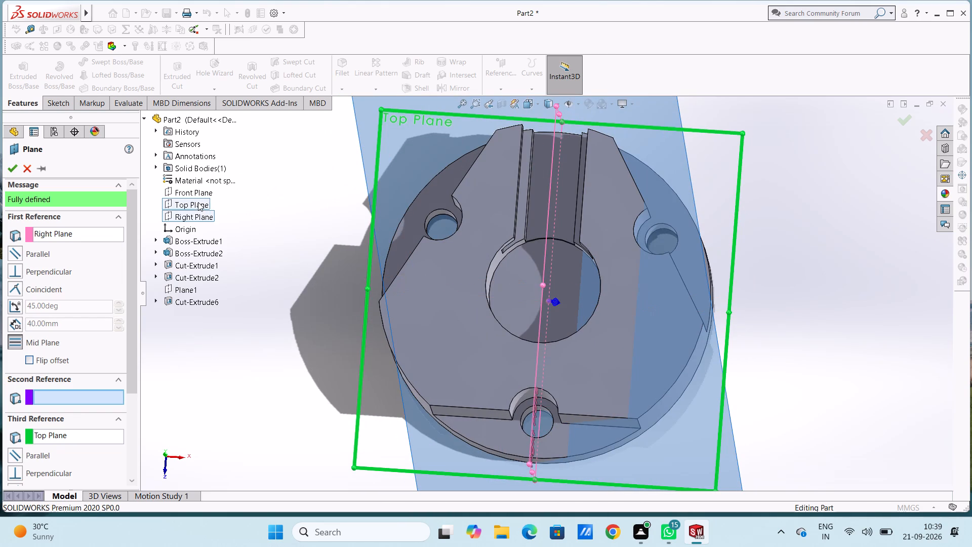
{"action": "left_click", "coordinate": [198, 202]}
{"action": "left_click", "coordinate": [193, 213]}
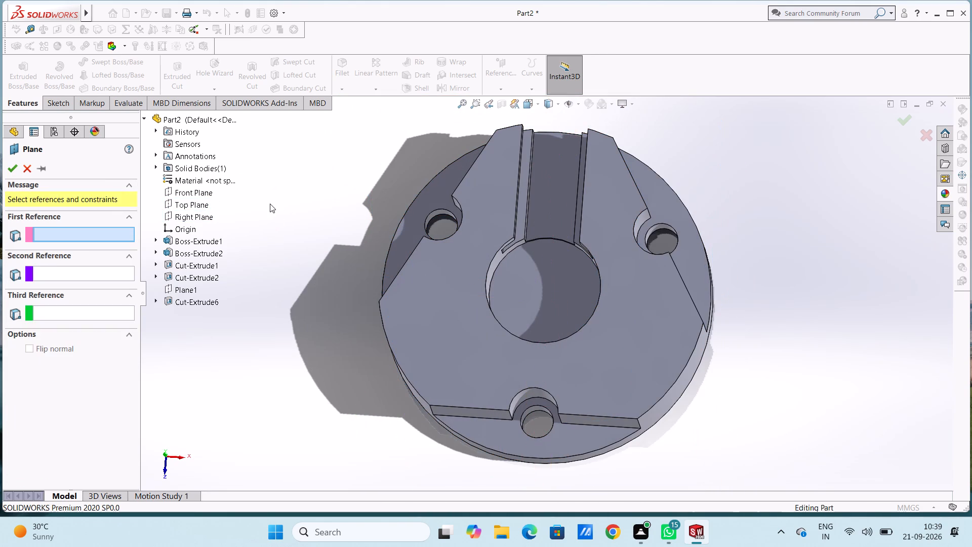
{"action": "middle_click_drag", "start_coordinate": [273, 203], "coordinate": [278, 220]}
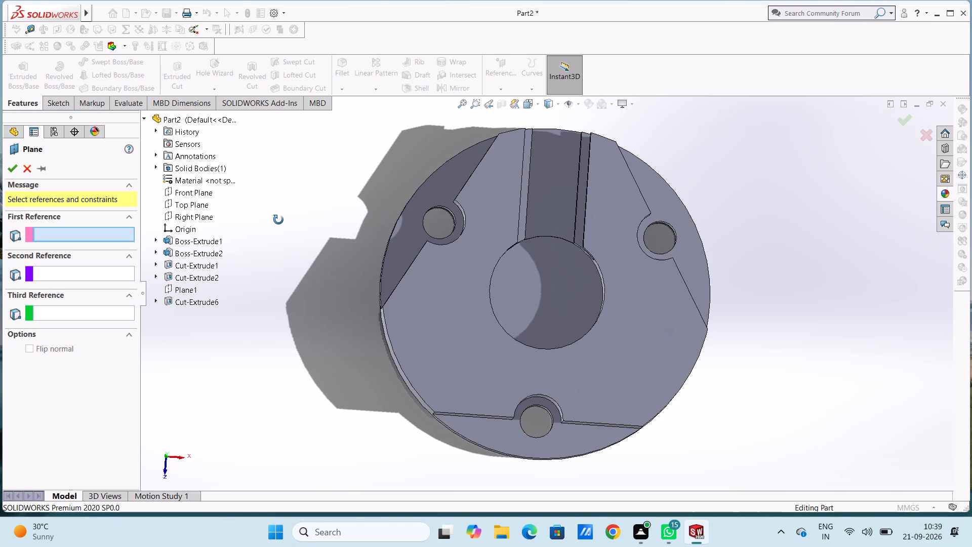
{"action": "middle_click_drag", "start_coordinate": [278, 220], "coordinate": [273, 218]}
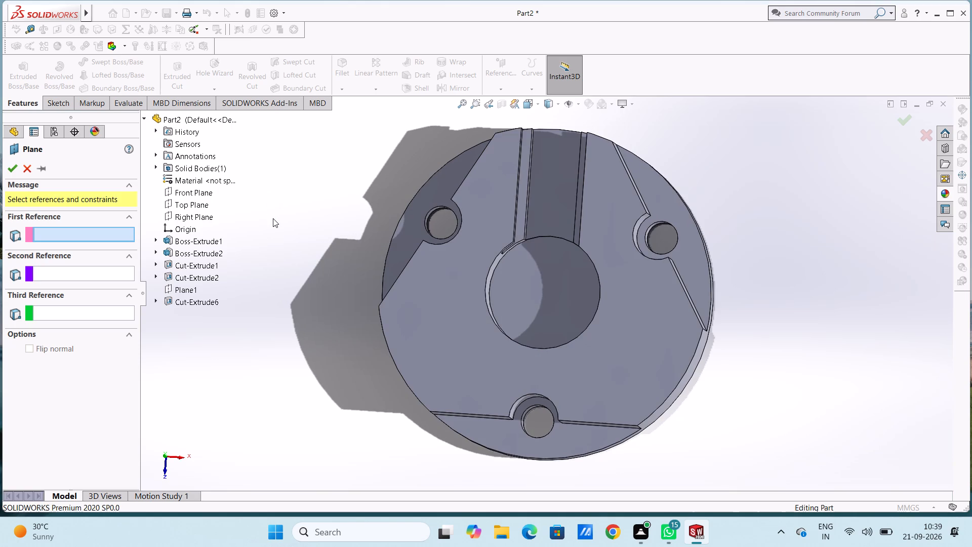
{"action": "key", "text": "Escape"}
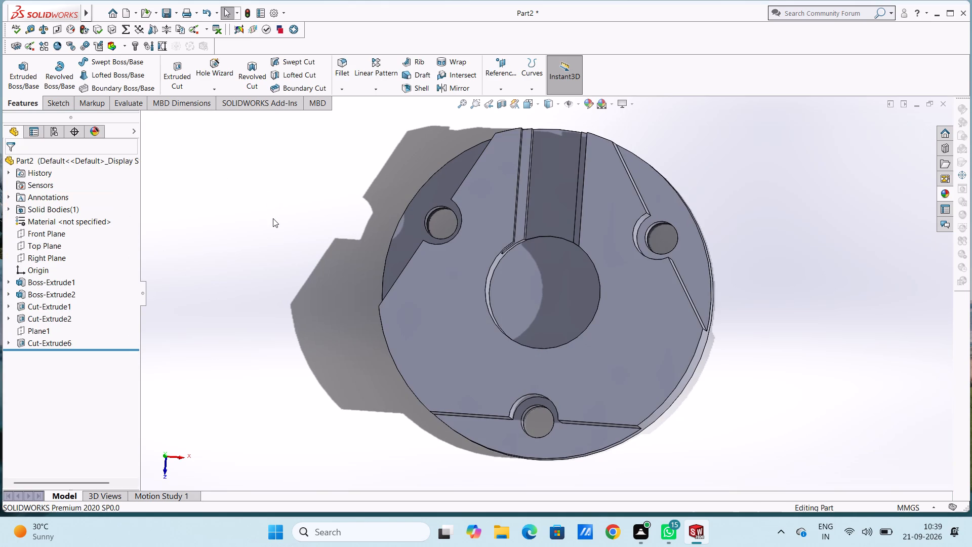
Sketch two 40 mm lines on the boss's top face, from the origin to the outer edge, 120° apart and facing away from the slot.
{"action": "key", "text": "ctrl+5"}
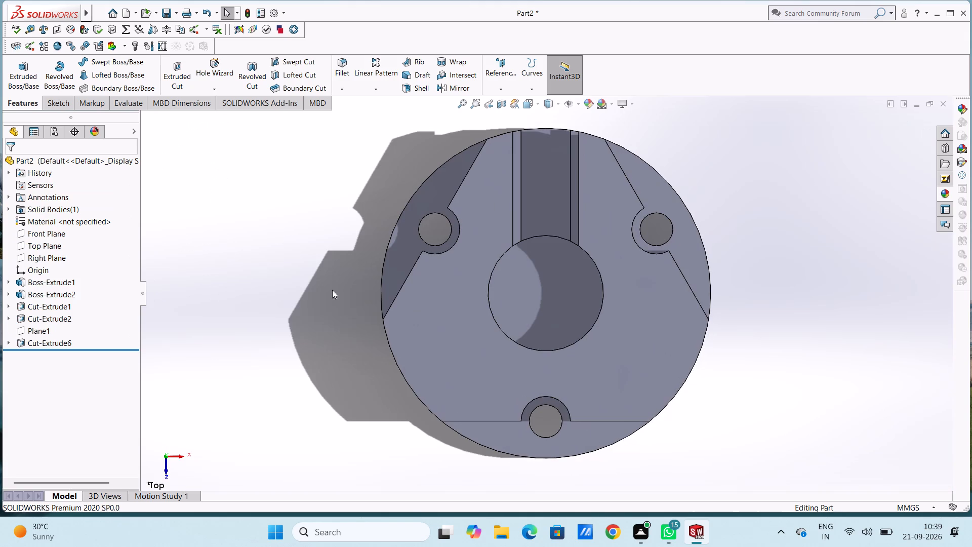
{"action": "left_click", "coordinate": [454, 351]}
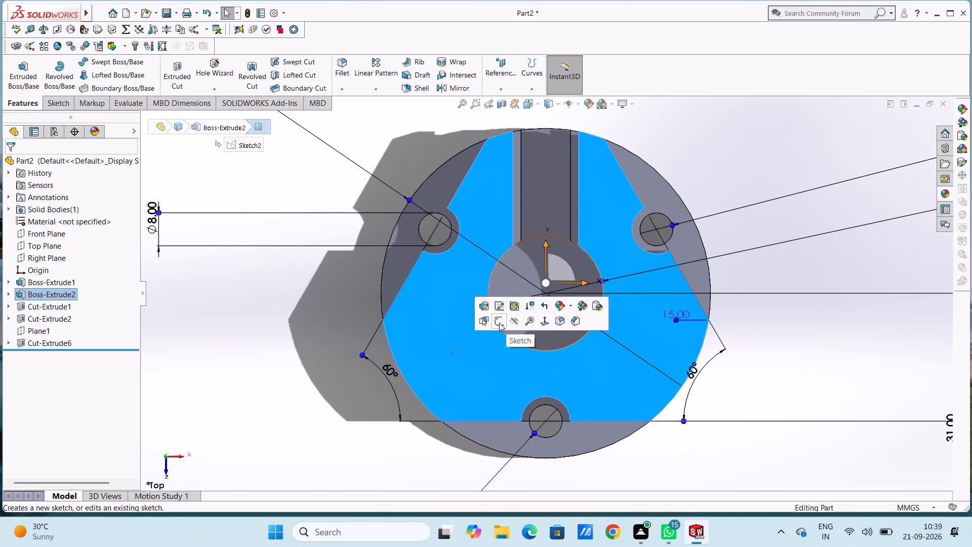
{"action": "left_click", "coordinate": [497, 321]}
{"action": "left_click", "coordinate": [298, 344]}
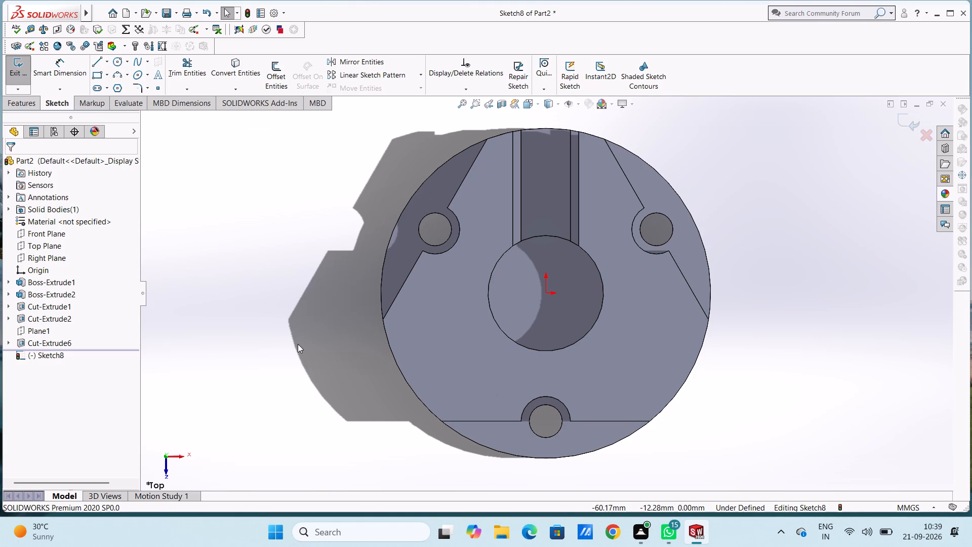
{"action": "left_click", "coordinate": [95, 63]}
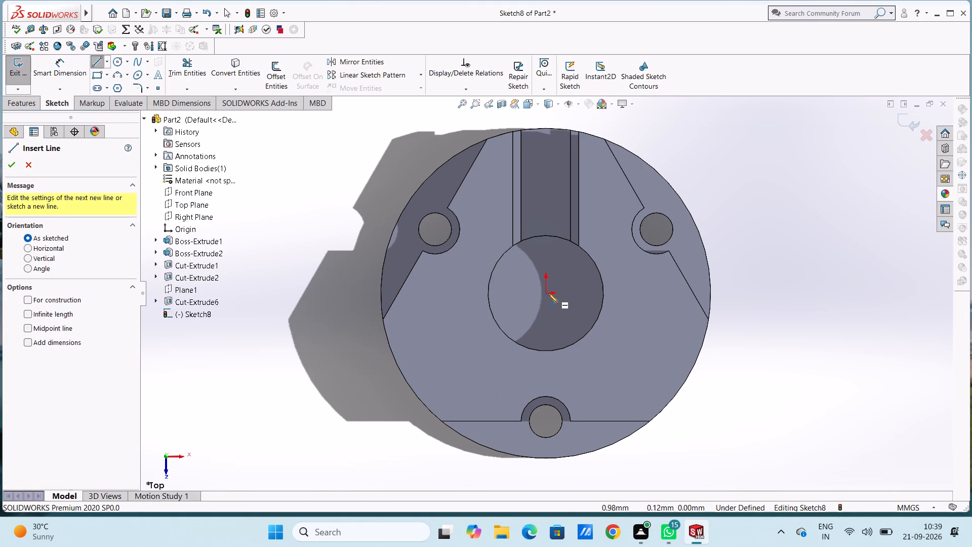
{"action": "left_click", "coordinate": [546, 294]}
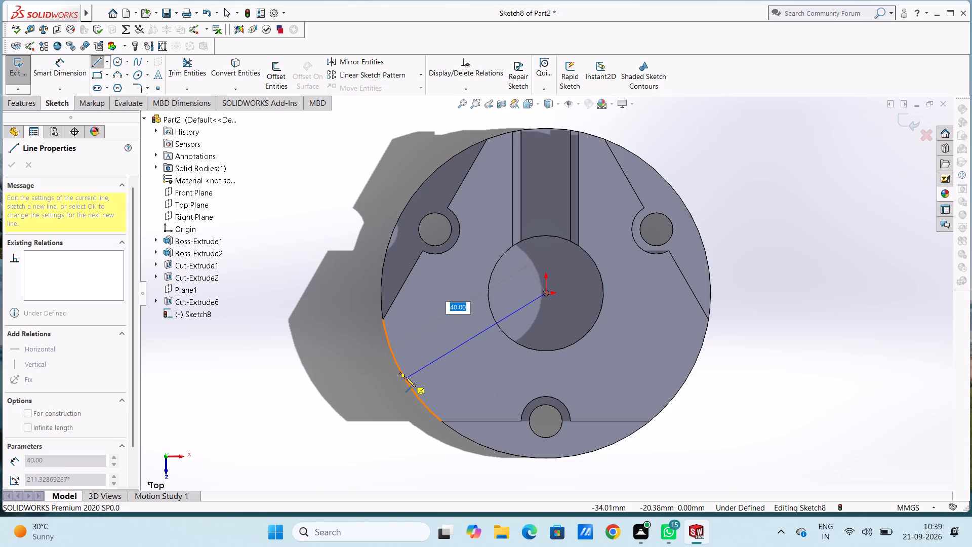
{"action": "left_click", "coordinate": [402, 375]}
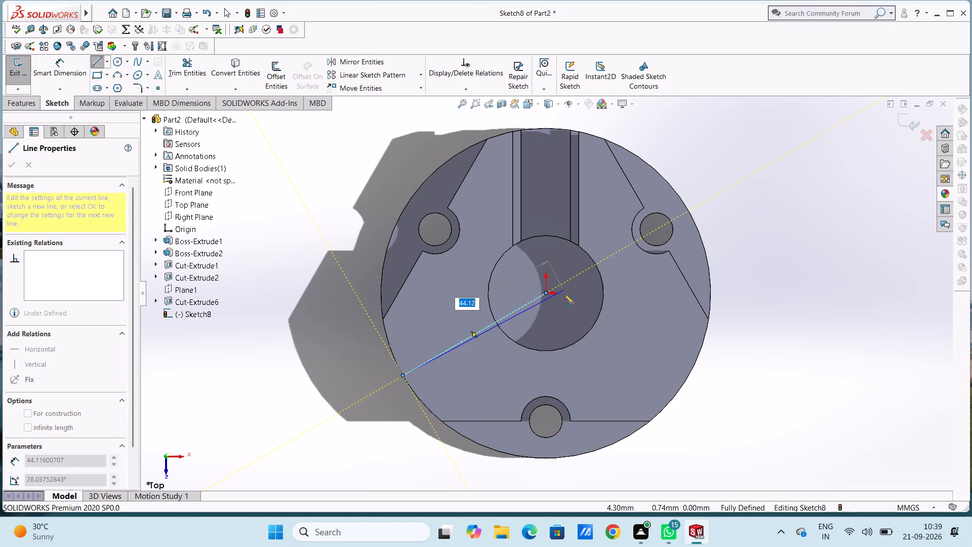
{"action": "key", "text": "Escape"}
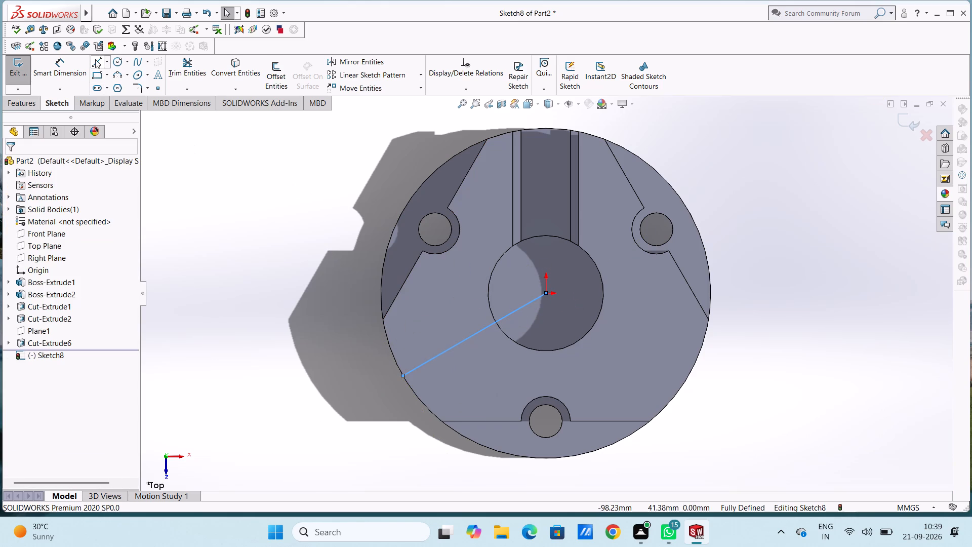
{"action": "left_click", "coordinate": [95, 59]}
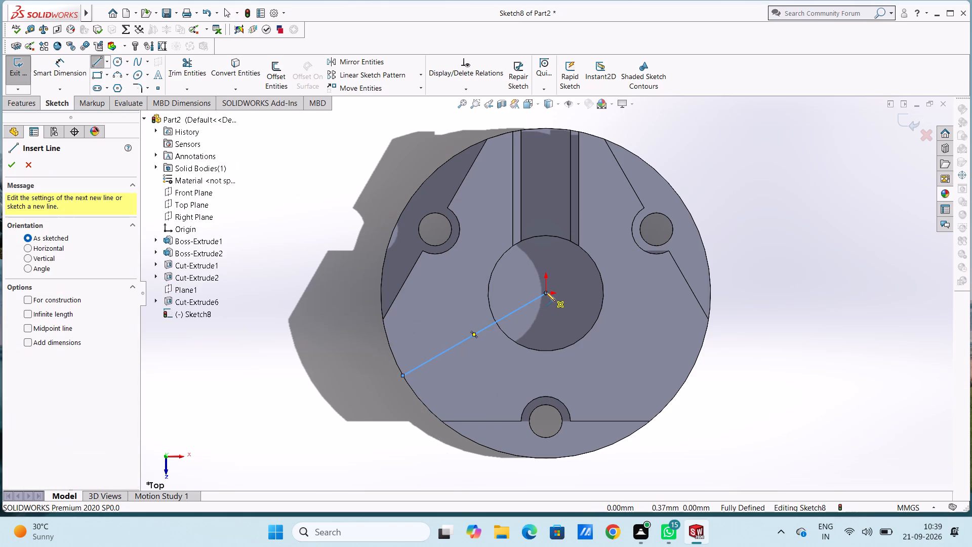
{"action": "left_click", "coordinate": [546, 292]}
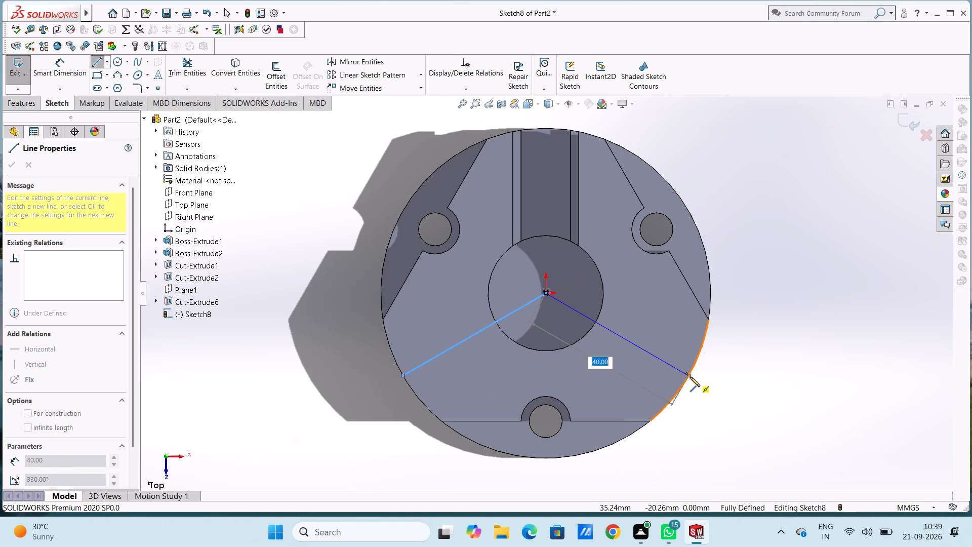
{"action": "left_click", "coordinate": [687, 375]}
{"action": "key", "text": "Escape"}
{"action": "key", "text": "Escape"}
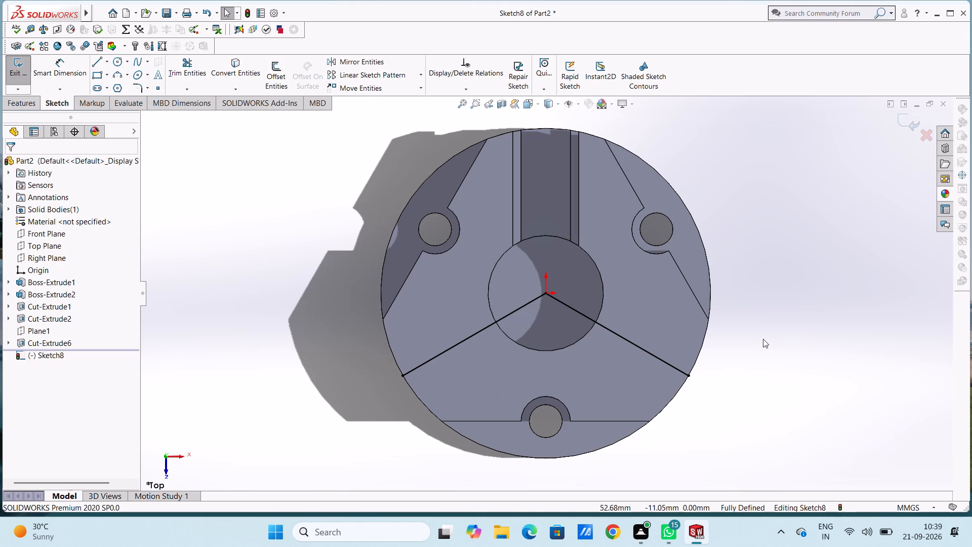
Offset both radial lines by 8 mm bi-directionally, with dimensions added.
{"action": "left_click", "coordinate": [273, 74]}
{"action": "left_click", "coordinate": [448, 350]}
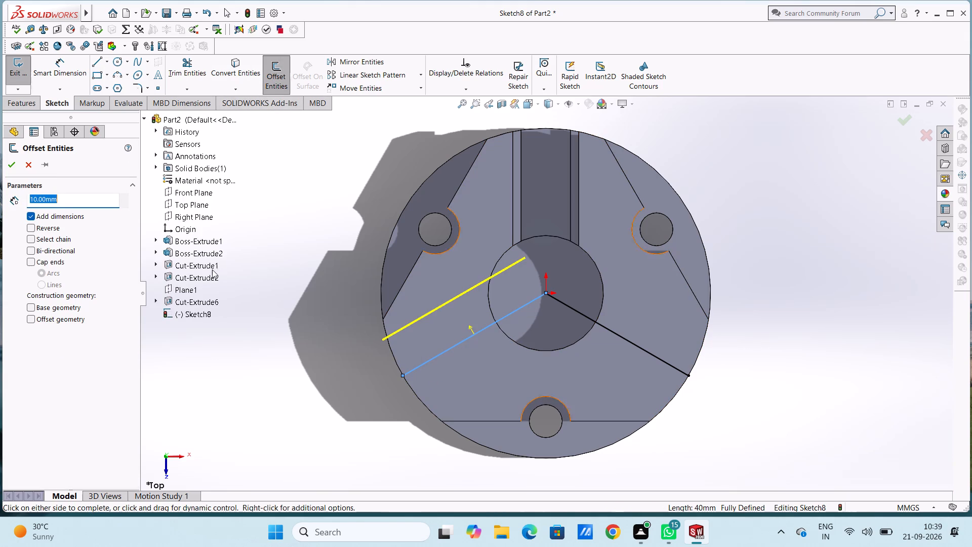
{"action": "key", "text": "8"}
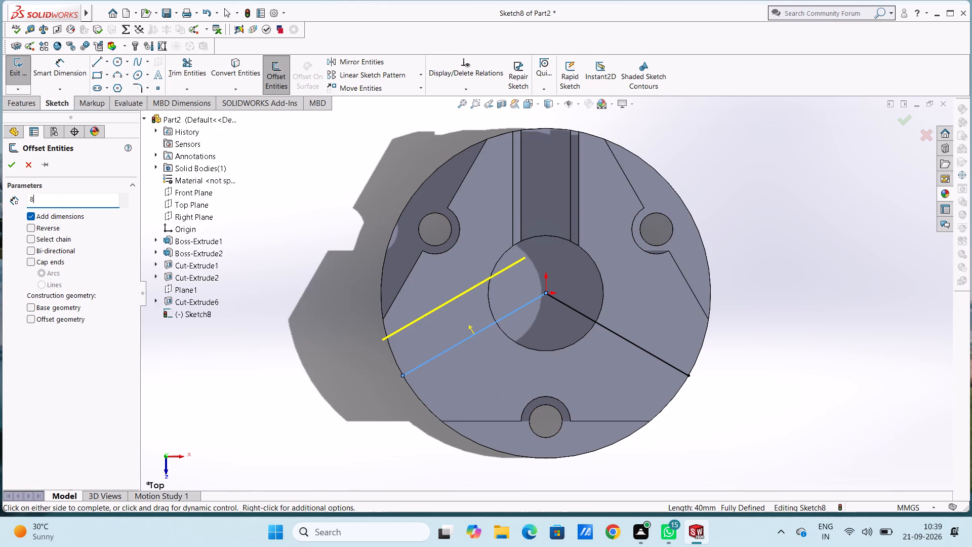
{"action": "key", "text": "Return"}
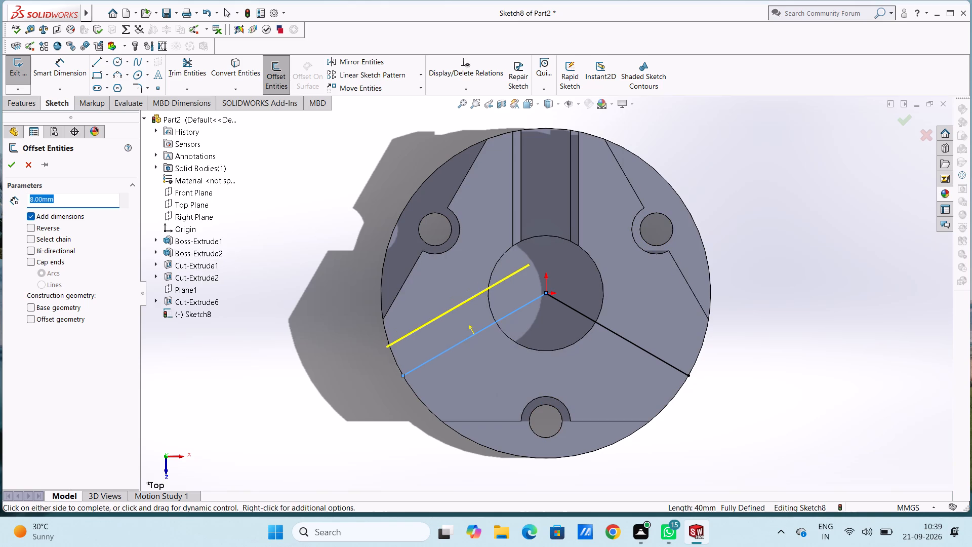
{"action": "left_click", "coordinate": [34, 250]}
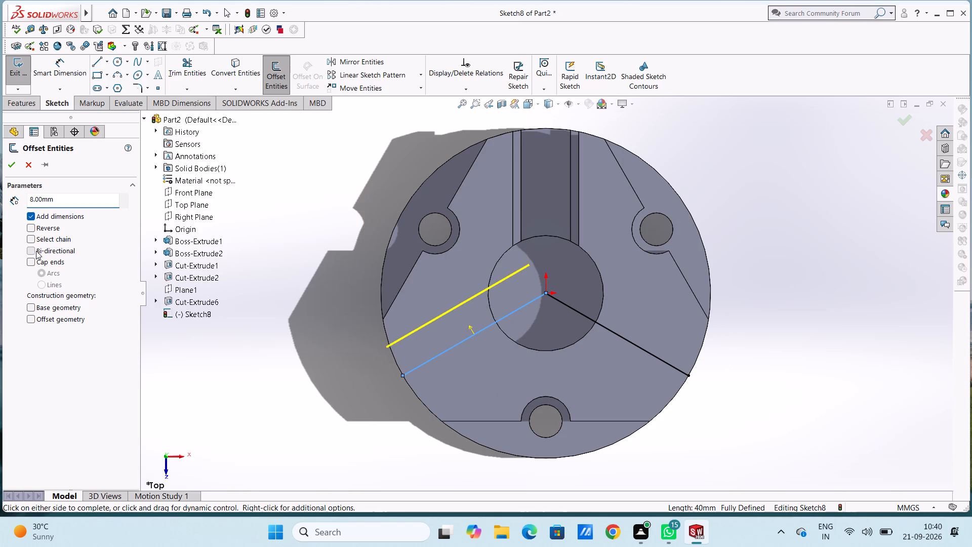
{"action": "left_click", "coordinate": [621, 335]}
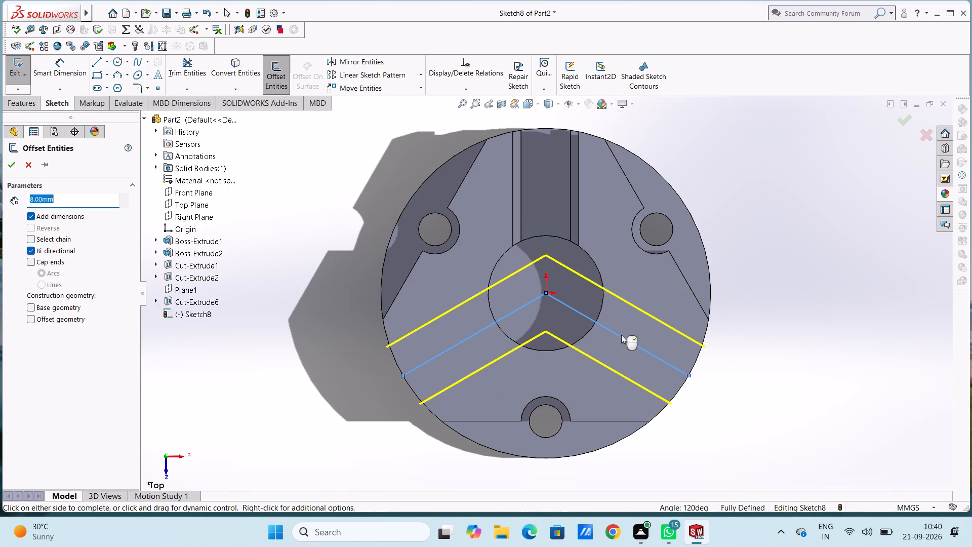
{"action": "left_click", "coordinate": [14, 169]}
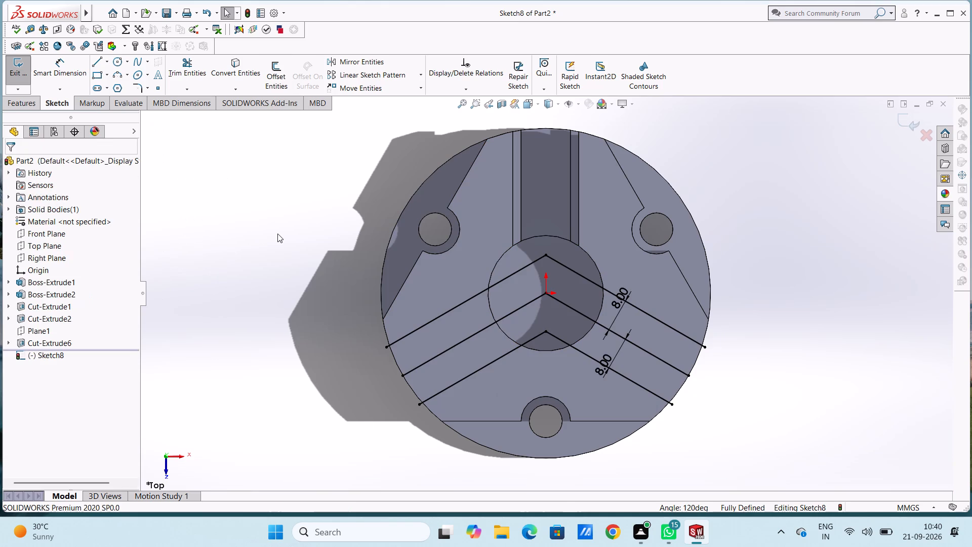
Draw a three-point arc along the disc's outer edge joining the outer ends of the left-hand pair of offset lines.
{"action": "middle_click_drag", "start_coordinate": [295, 277], "coordinate": [295, 161]}
{"action": "left_click", "coordinate": [116, 73]}
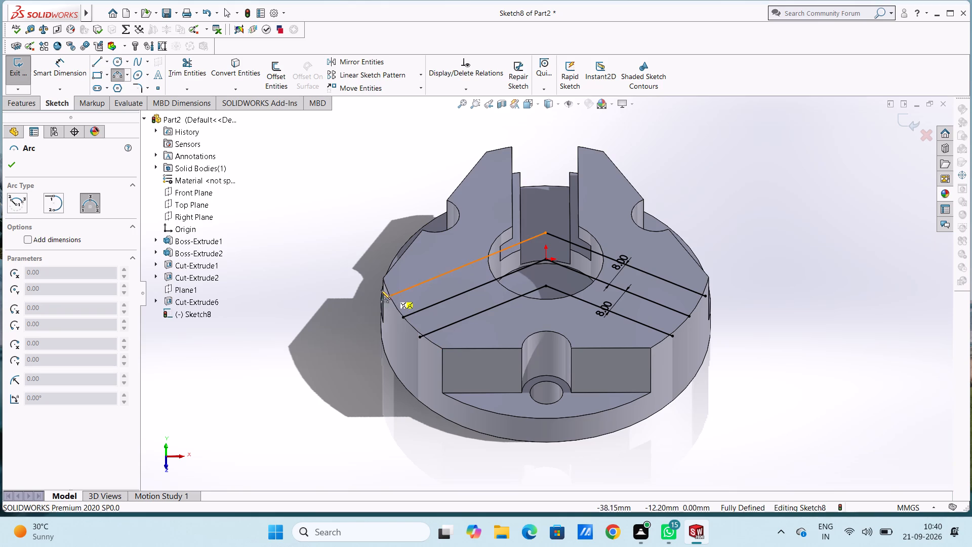
{"action": "middle_click_drag", "start_coordinate": [362, 255], "coordinate": [362, 356]}
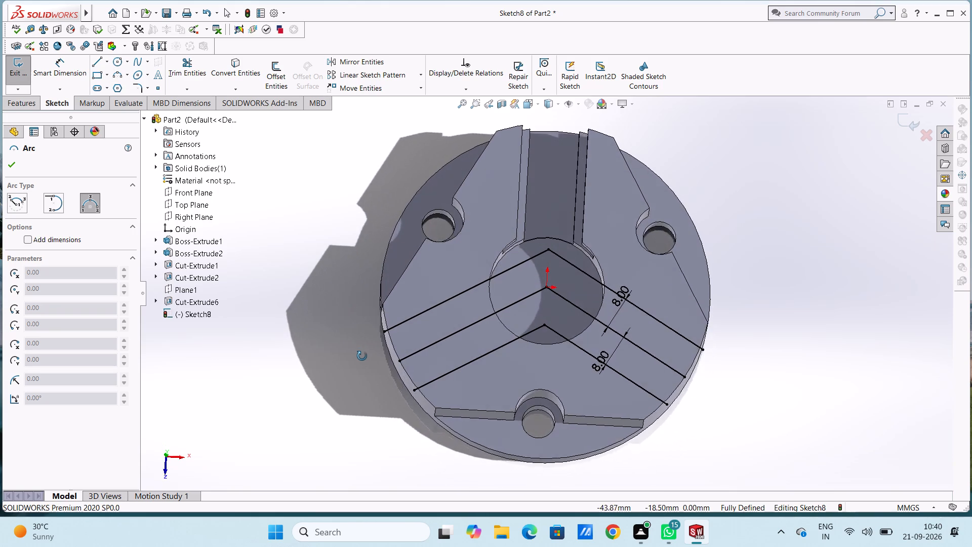
{"action": "middle_click_drag", "start_coordinate": [362, 356], "coordinate": [362, 360]}
{"action": "scroll", "coordinate": [448, 355], "scroll_direction": "down", "scroll_amount": 2}
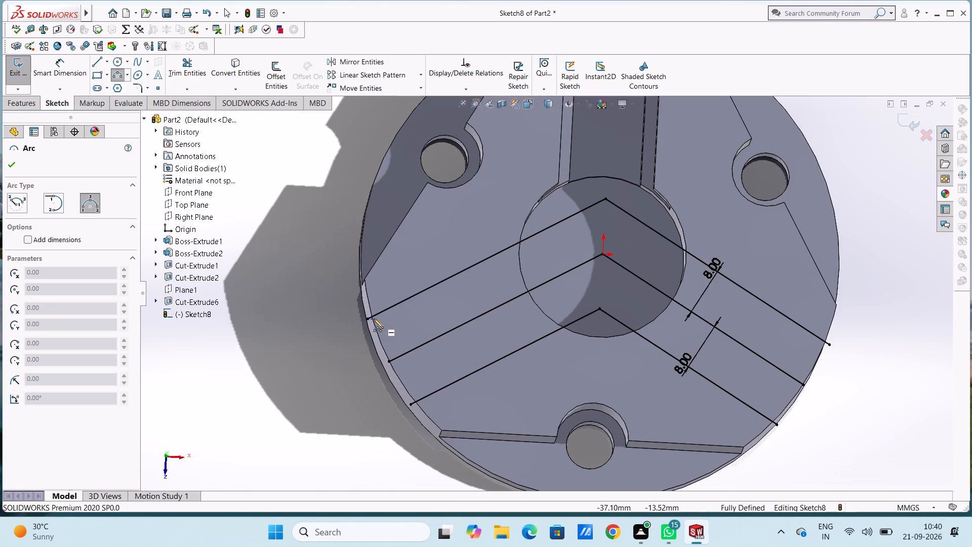
{"action": "left_click", "coordinate": [373, 317]}
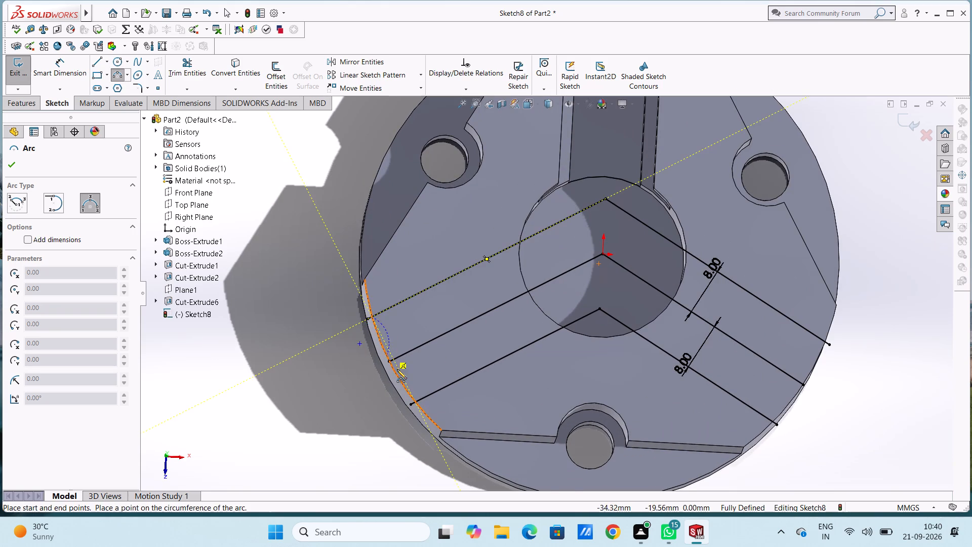
{"action": "left_click", "coordinate": [416, 403]}
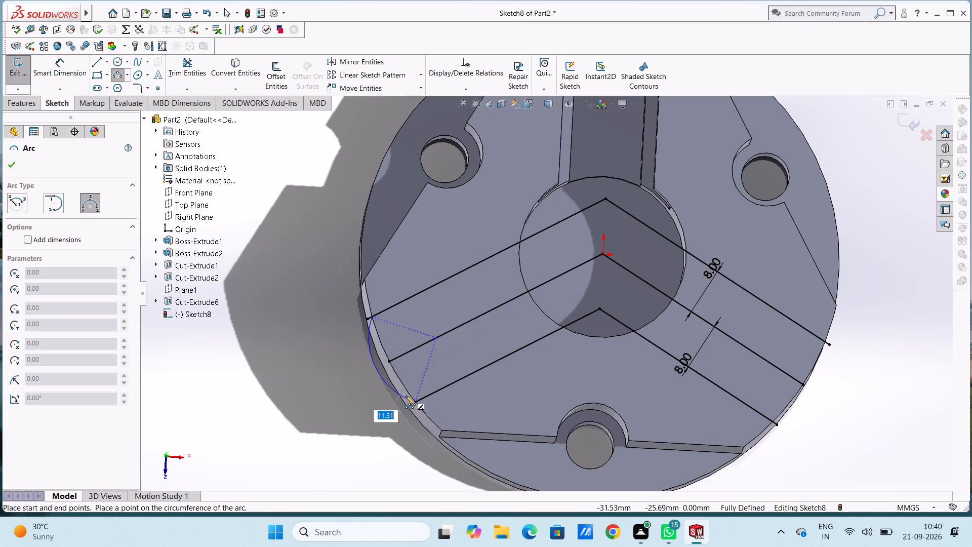
{"action": "left_click", "coordinate": [405, 389]}
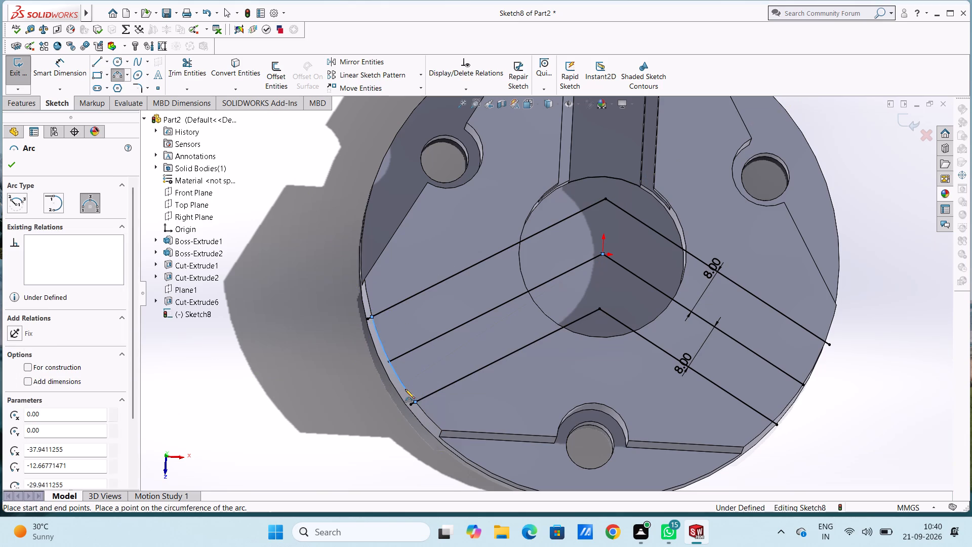
Draw a three-point arc along the disc's outer edge between the outer ends of the right-hand pair of offset lines.
{"action": "scroll", "coordinate": [768, 315], "scroll_direction": "down", "scroll_amount": 1}
{"action": "scroll", "coordinate": [825, 387], "scroll_direction": "down", "scroll_amount": 1}
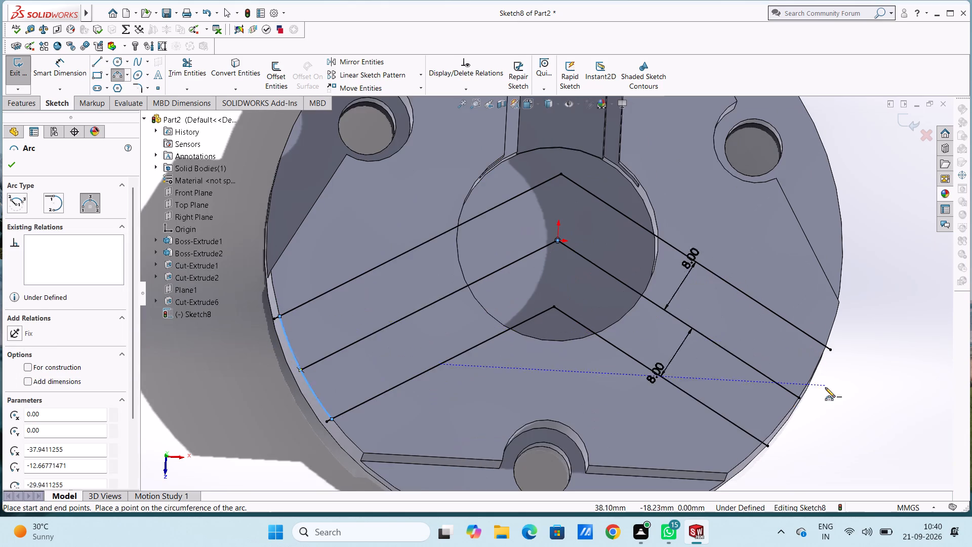
{"action": "scroll", "coordinate": [825, 387], "scroll_direction": "down", "scroll_amount": 1}
{"action": "scroll", "coordinate": [769, 394], "scroll_direction": "up", "scroll_amount": 2}
{"action": "key", "text": "ctrl+5"}
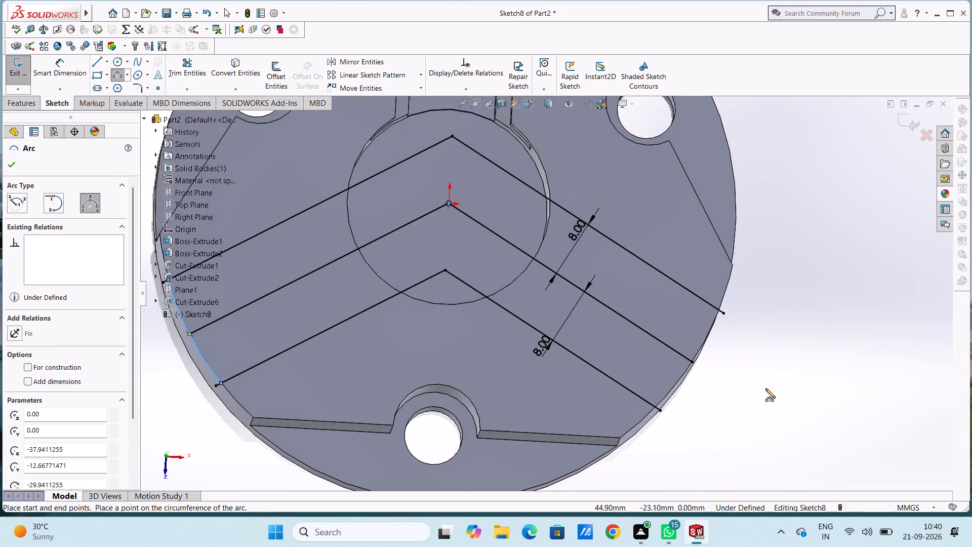
{"action": "scroll", "coordinate": [702, 379], "scroll_direction": "down", "scroll_amount": 2}
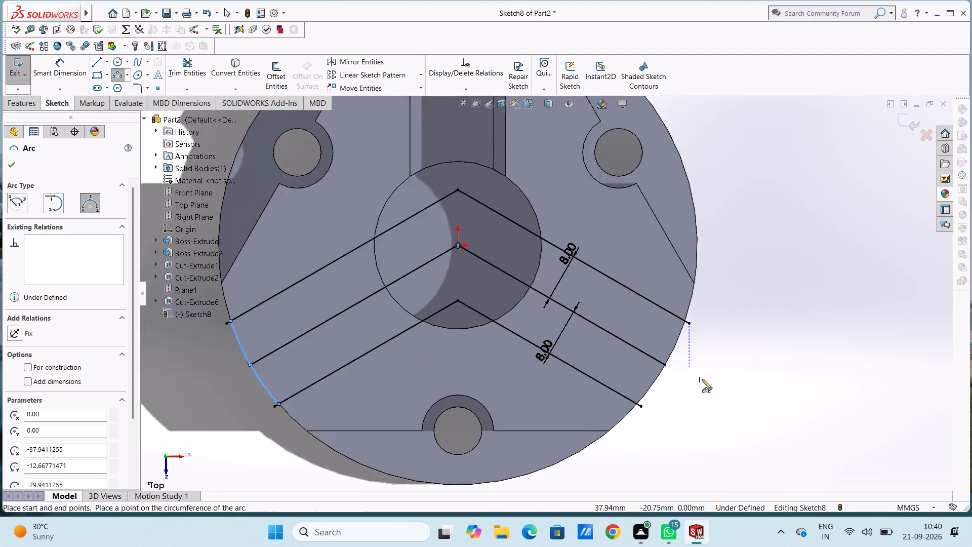
{"action": "scroll", "coordinate": [702, 379], "scroll_direction": "down", "scroll_amount": 2}
{"action": "scroll", "coordinate": [623, 314], "scroll_direction": "down", "scroll_amount": 3}
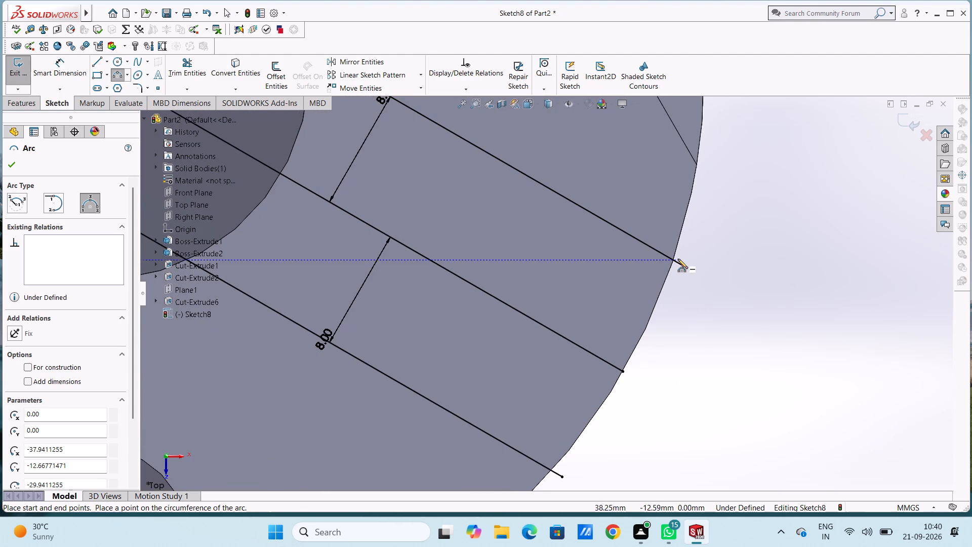
{"action": "left_click", "coordinate": [672, 260]}
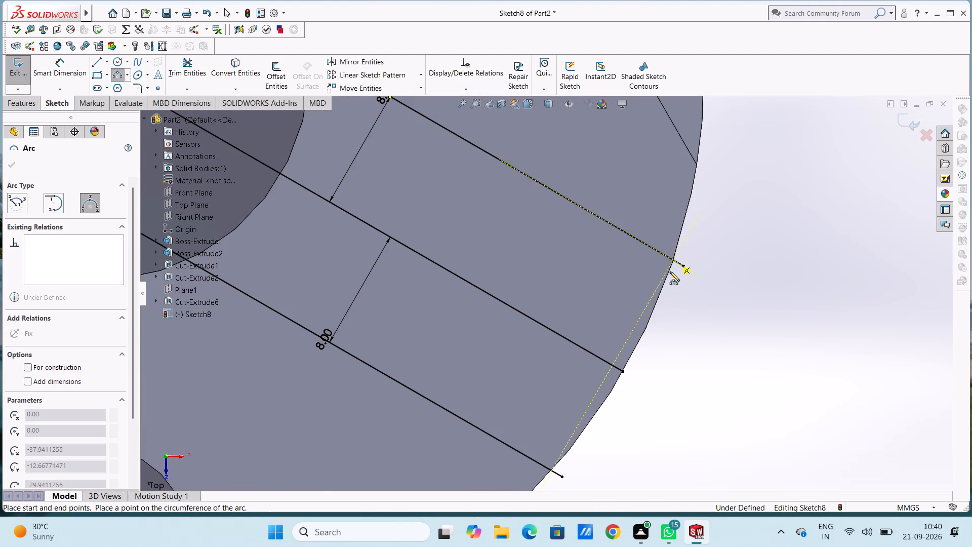
{"action": "left_click", "coordinate": [550, 469]}
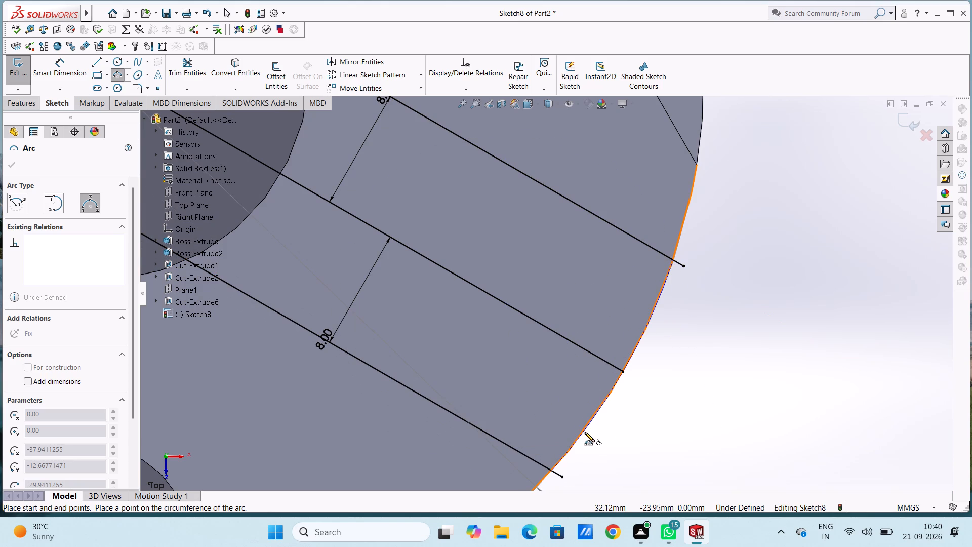
{"action": "scroll", "coordinate": [585, 432], "scroll_direction": "up", "scroll_amount": 1}
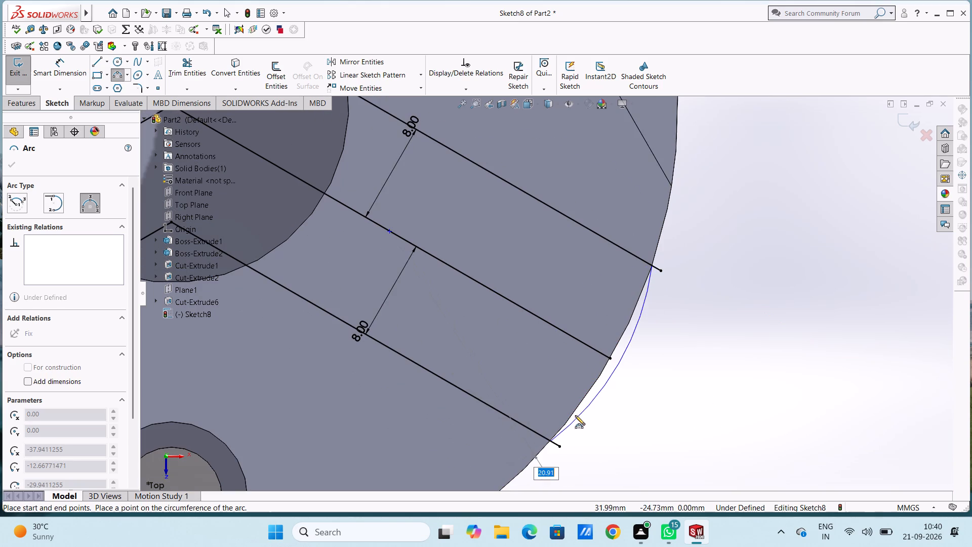
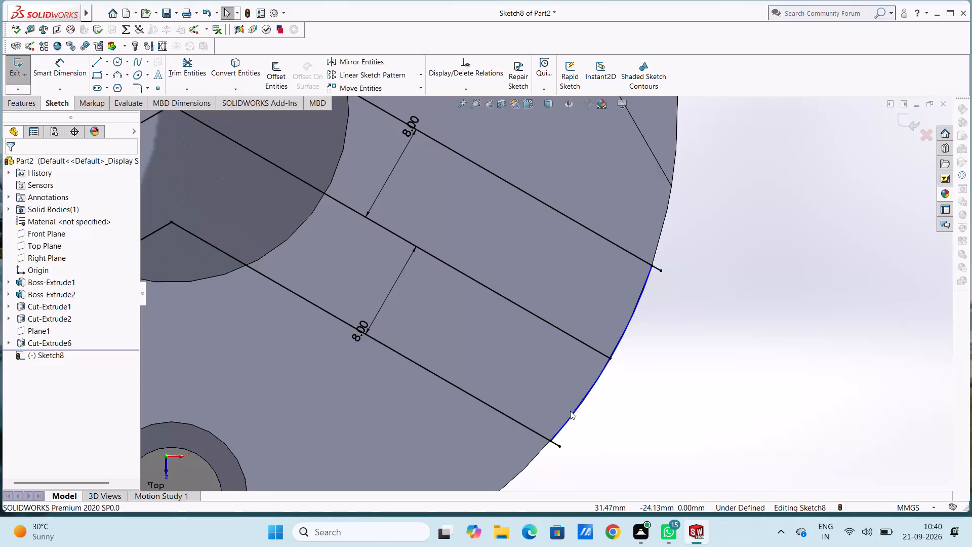
Dimension both outer end arcs of the V-shaped slot profile with a radius of 40 mm.
{"action": "scroll", "coordinate": [570, 411], "scroll_direction": "up", "scroll_amount": 9}
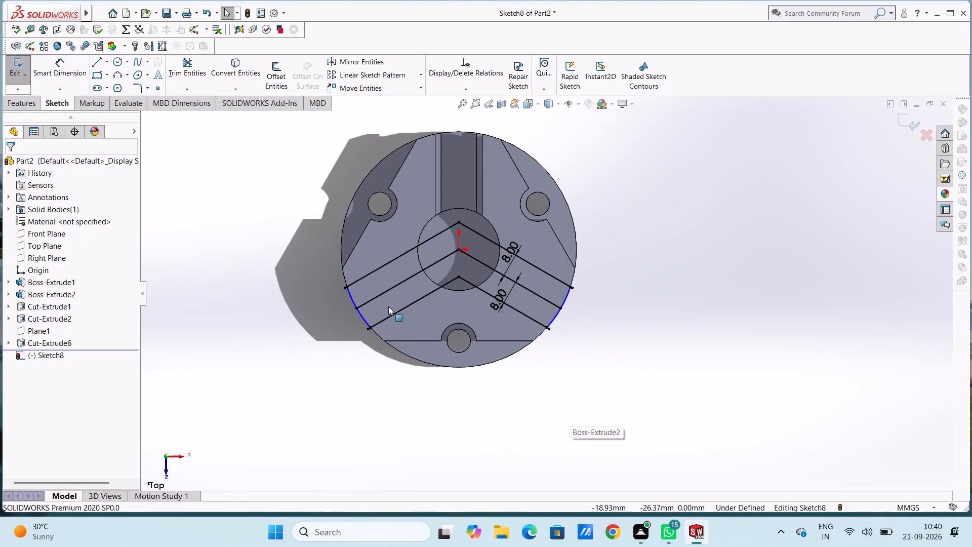
{"action": "left_click", "coordinate": [60, 63]}
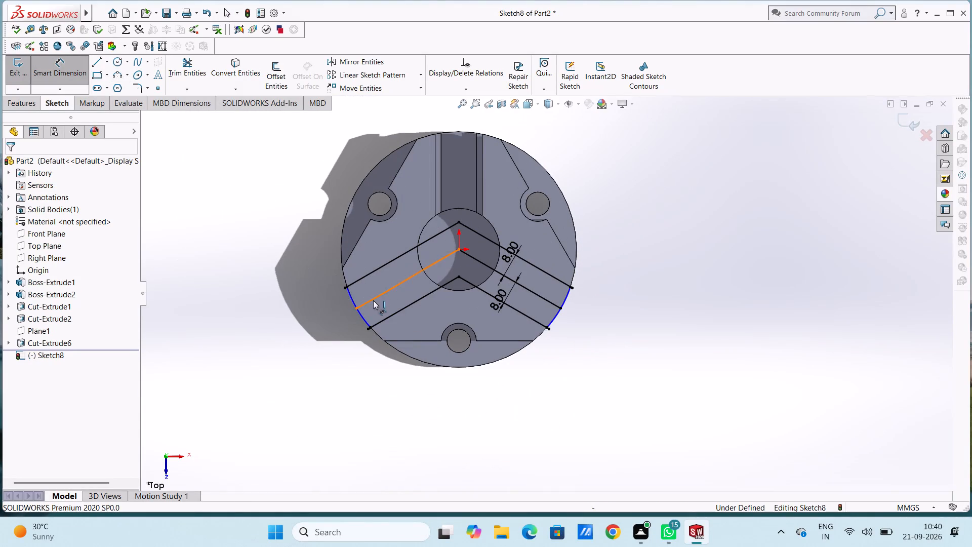
{"action": "left_click", "coordinate": [352, 299]}
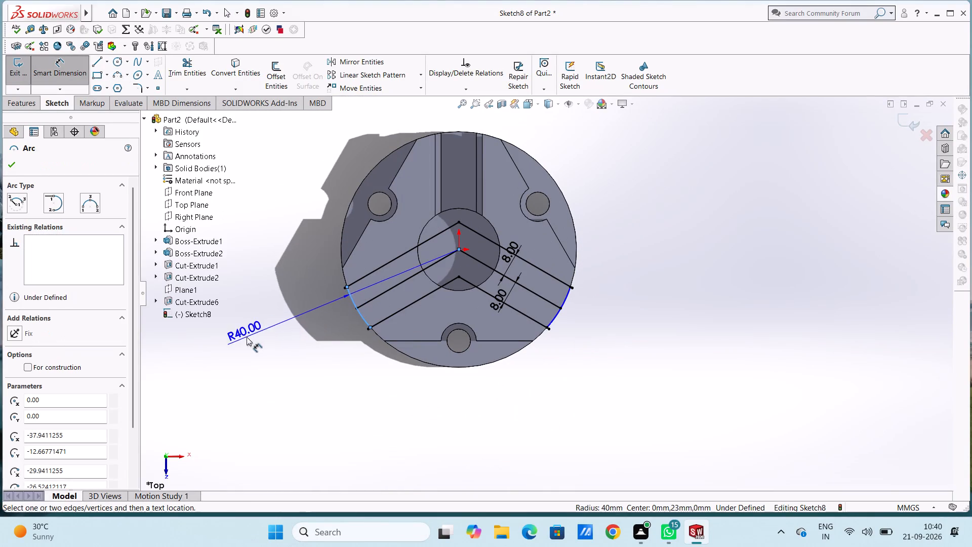
{"action": "left_click", "coordinate": [250, 349]}
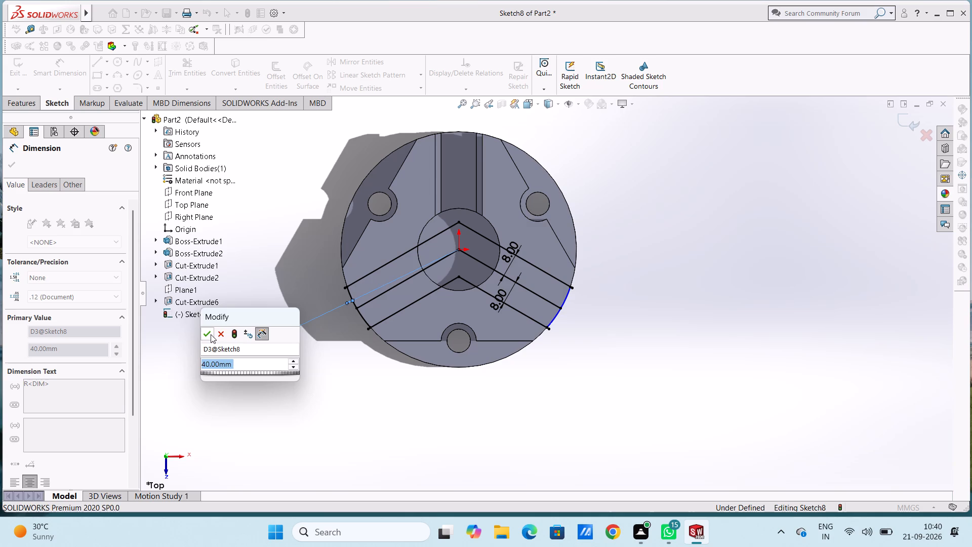
{"action": "left_click", "coordinate": [209, 333]}
{"action": "left_click", "coordinate": [289, 266]}
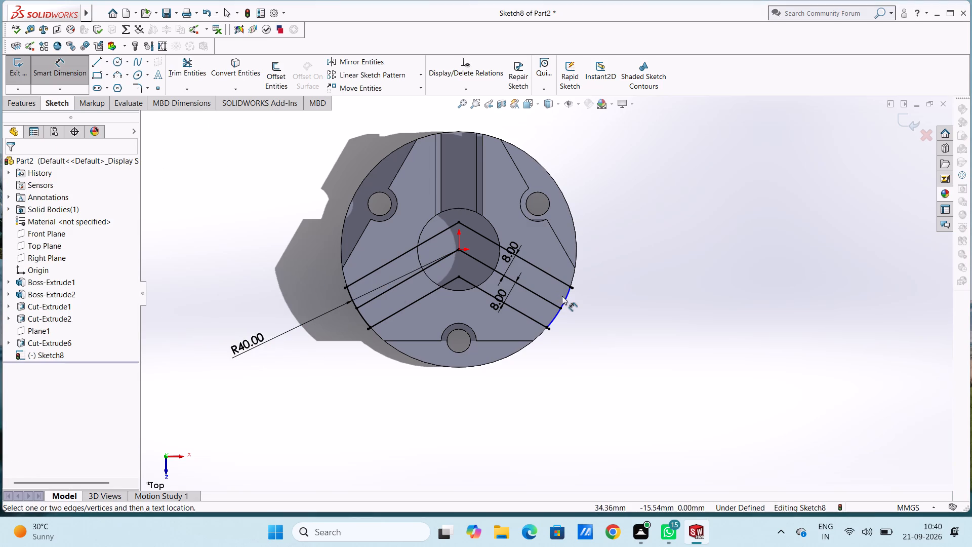
{"action": "left_click", "coordinate": [564, 298]}
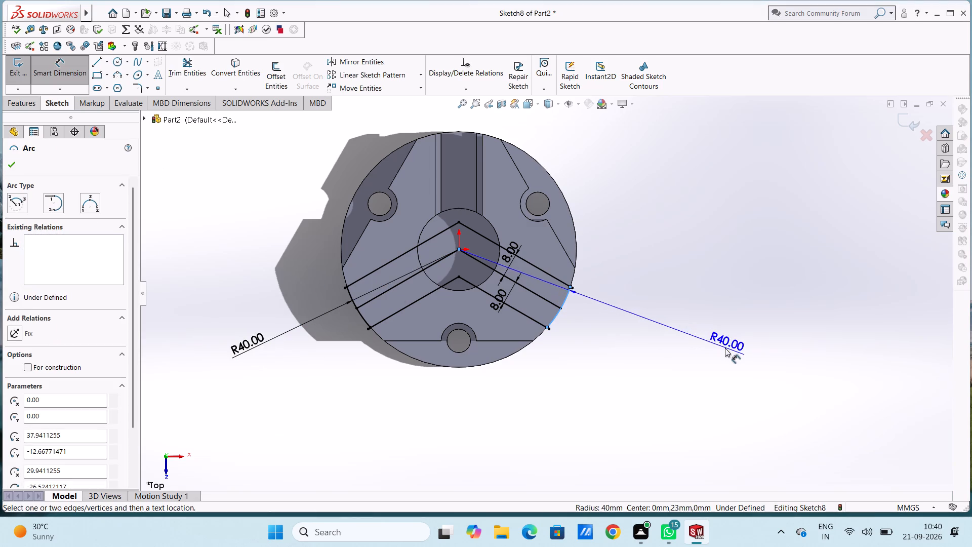
{"action": "left_click", "coordinate": [722, 380]}
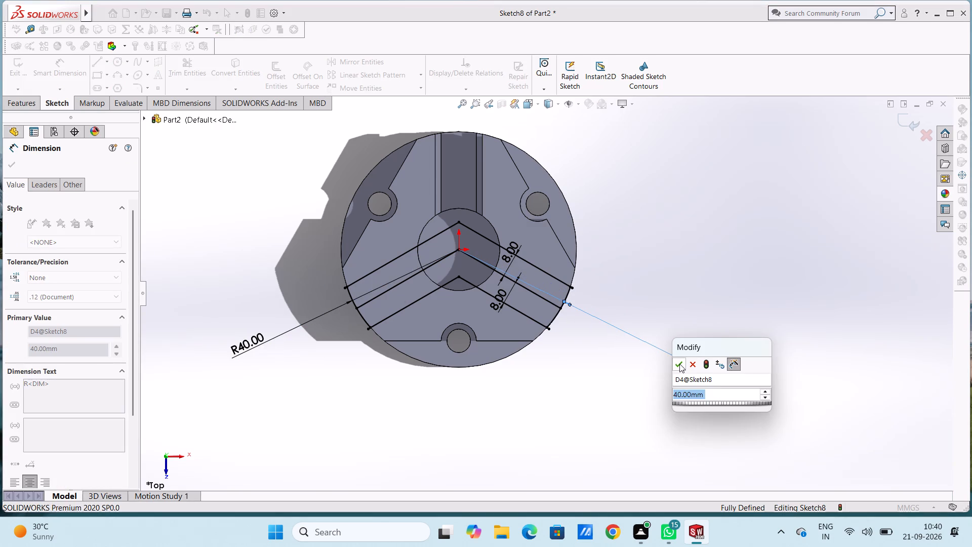
{"action": "left_click", "coordinate": [679, 363]}
{"action": "left_click", "coordinate": [673, 314]}
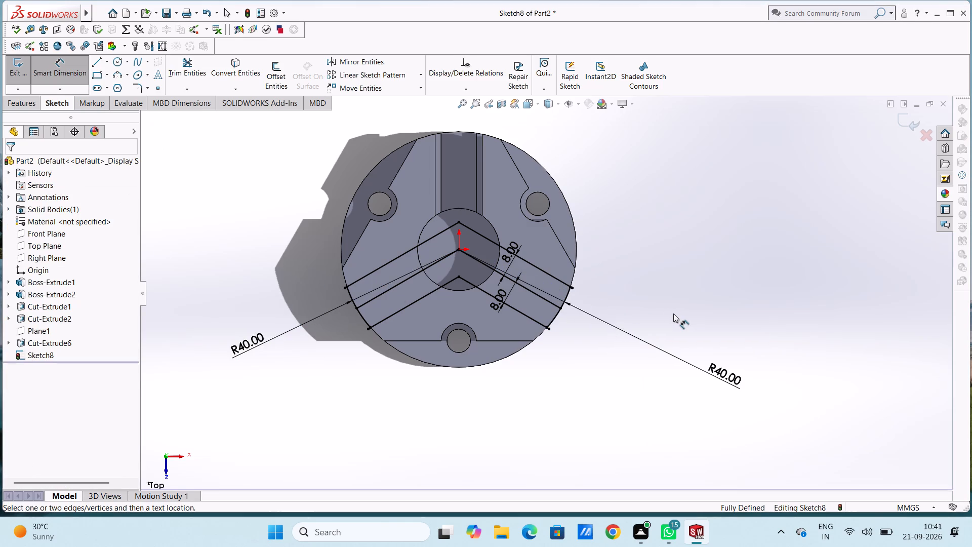
{"action": "key", "text": "Escape"}
{"action": "key", "text": "Escape"}
Trim the four line ends overhanging the outer circle and remove the two middle lines of the V-shaped profile.
{"action": "scroll", "coordinate": [591, 347], "scroll_direction": "down", "scroll_amount": 4}
{"action": "scroll", "coordinate": [476, 294], "scroll_direction": "up", "scroll_amount": 4}
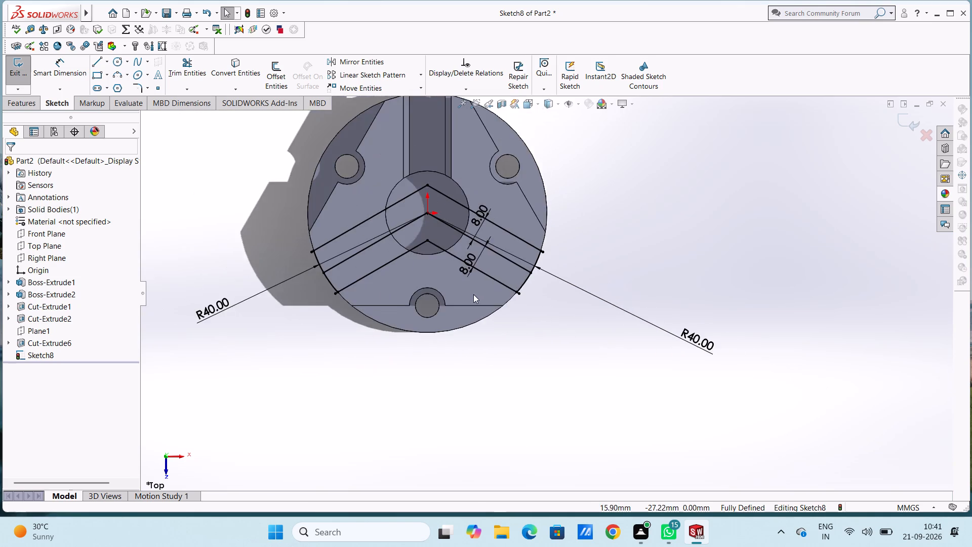
{"action": "scroll", "coordinate": [414, 283], "scroll_direction": "down", "scroll_amount": 3}
{"action": "left_click", "coordinate": [173, 69]}
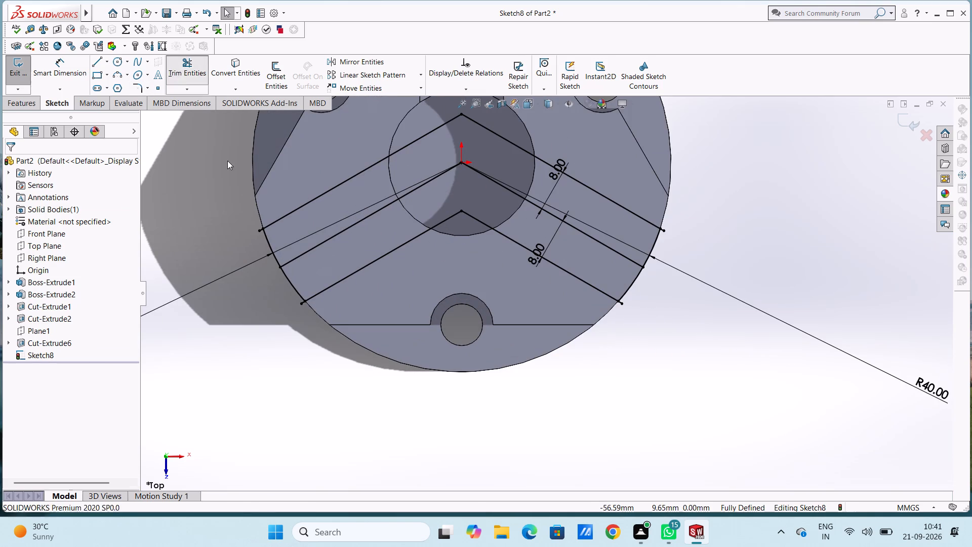
{"action": "left_click", "coordinate": [260, 232]}
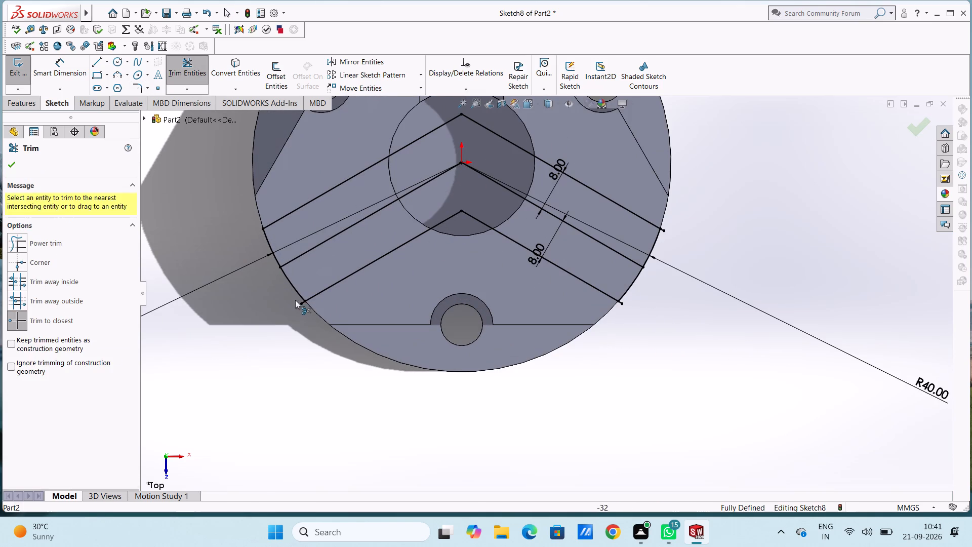
{"action": "left_click", "coordinate": [302, 303]}
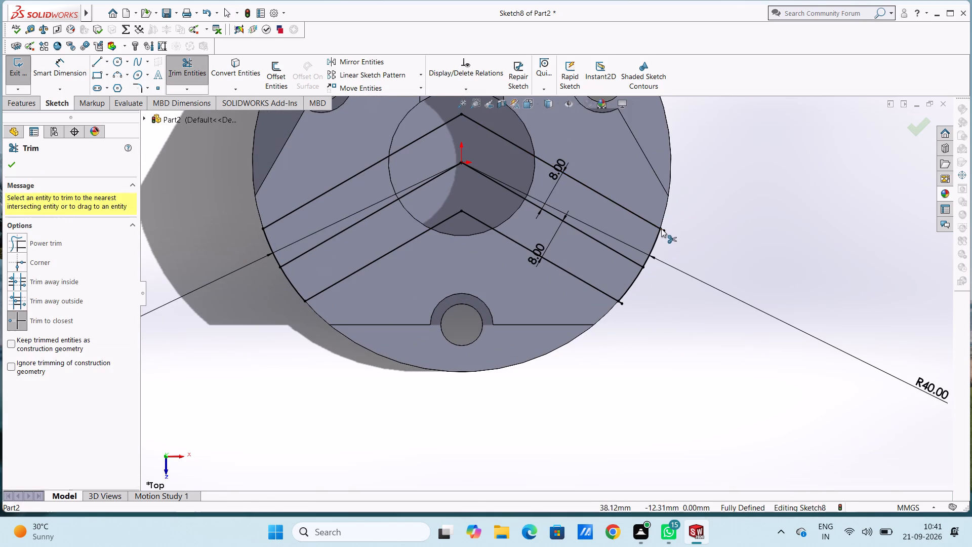
{"action": "left_click", "coordinate": [664, 230]}
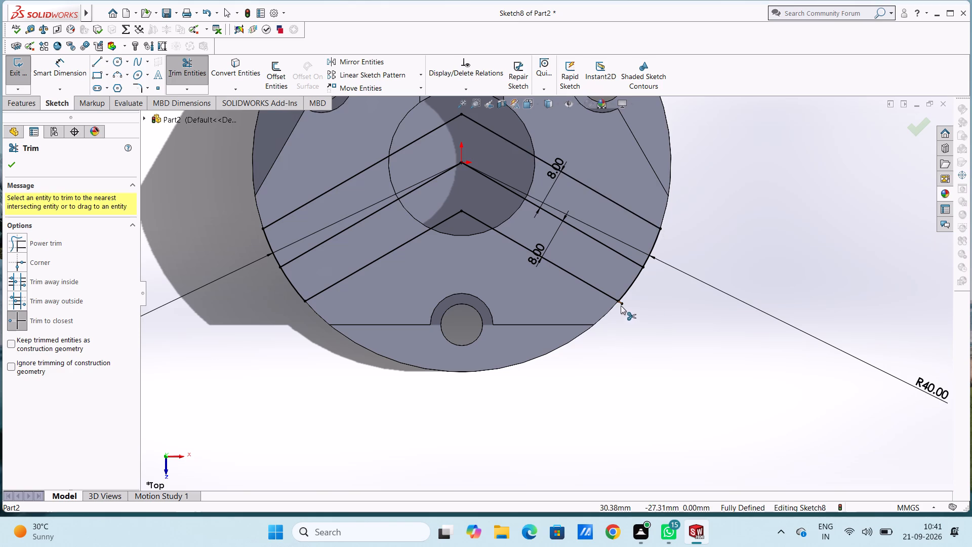
{"action": "left_click", "coordinate": [621, 305]}
{"action": "left_click", "coordinate": [606, 247]}
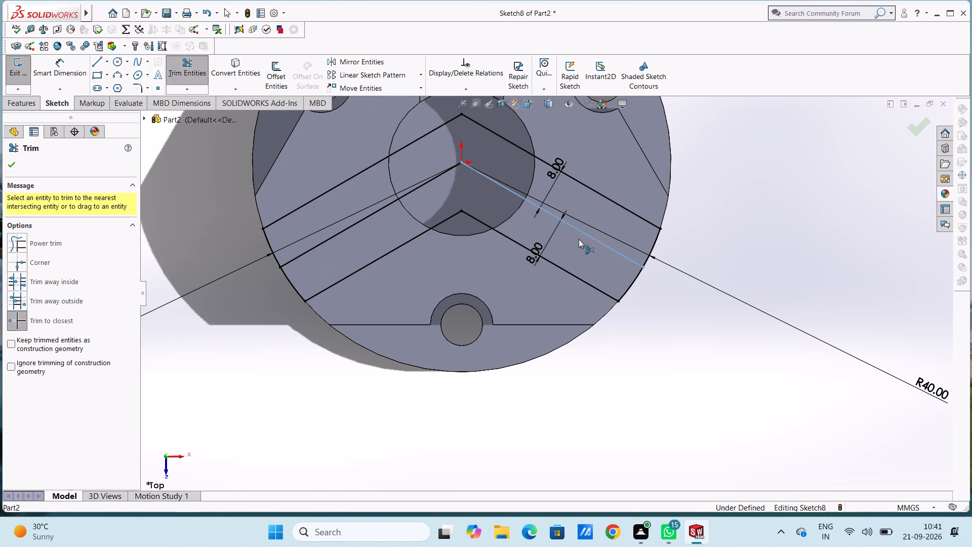
{"action": "left_click", "coordinate": [429, 182]}
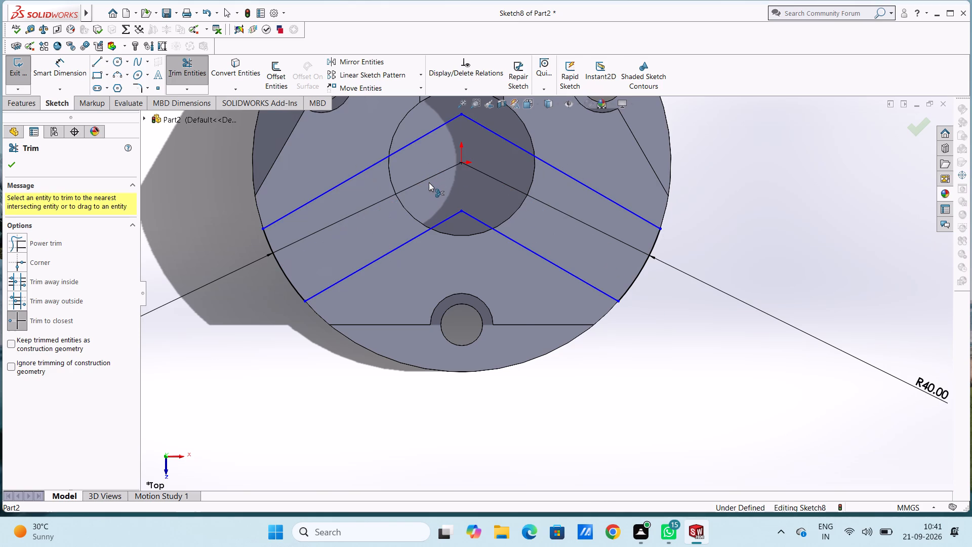
{"action": "key", "text": "Escape"}
{"action": "key", "text": "Escape"}
Cut-extrude the V-shaped slot profile blind to a depth of 4 mm into the part's top face.
{"action": "scroll", "coordinate": [429, 182], "scroll_direction": "up", "scroll_amount": 4}
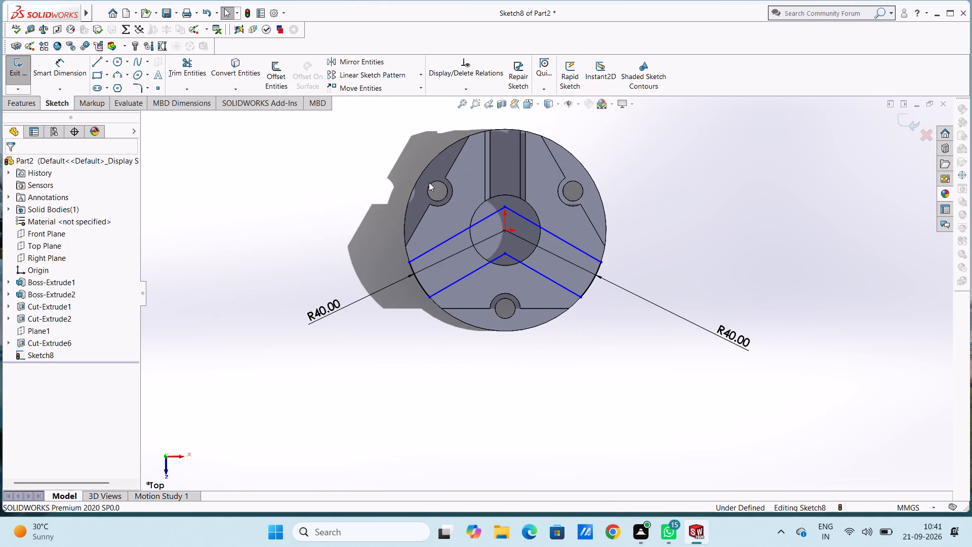
{"action": "scroll", "coordinate": [330, 220], "scroll_direction": "up", "scroll_amount": 1}
{"action": "middle_click_drag", "start_coordinate": [330, 220], "coordinate": [328, 124]}
{"action": "middle_click_drag", "start_coordinate": [288, 238], "coordinate": [299, 175]}
{"action": "middle_click_drag", "start_coordinate": [257, 277], "coordinate": [246, 254]}
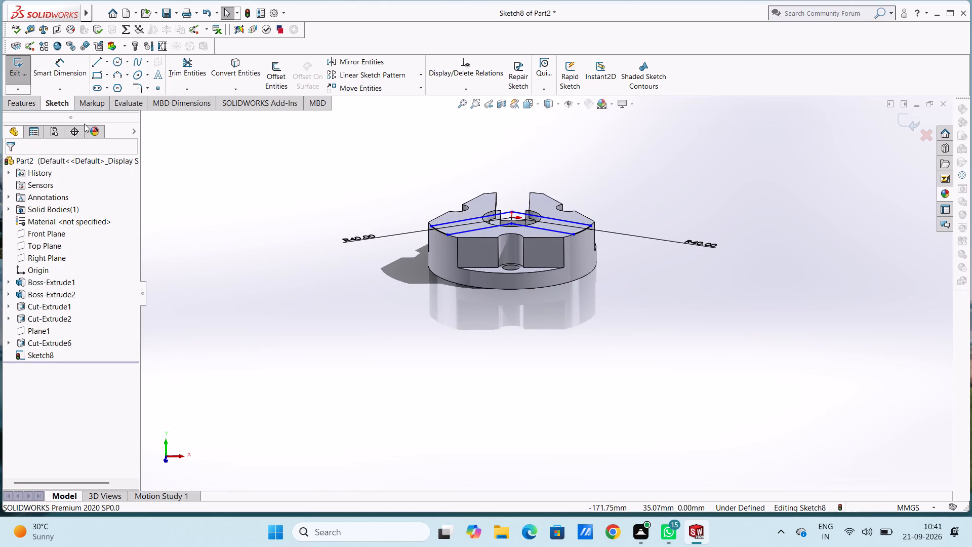
{"action": "left_click", "coordinate": [25, 106]}
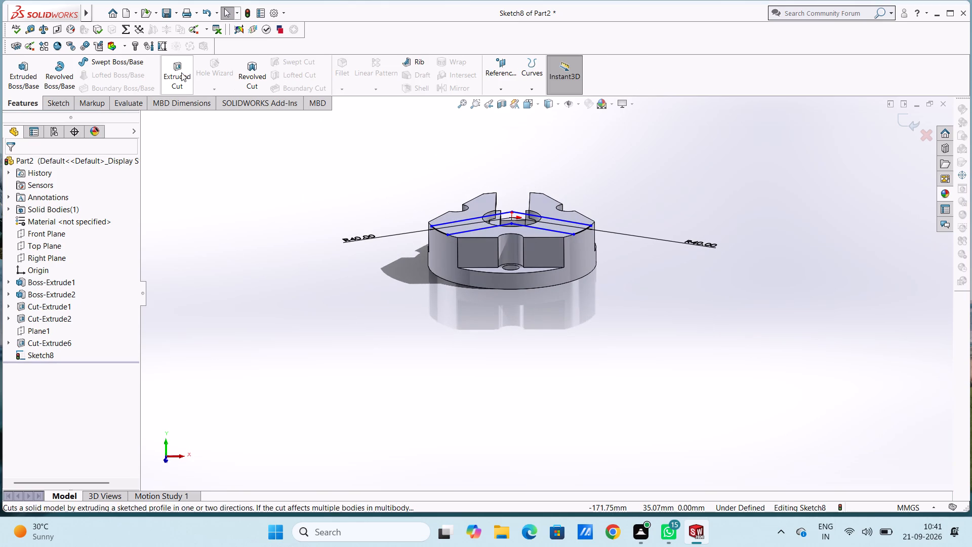
{"action": "left_click", "coordinate": [181, 72]}
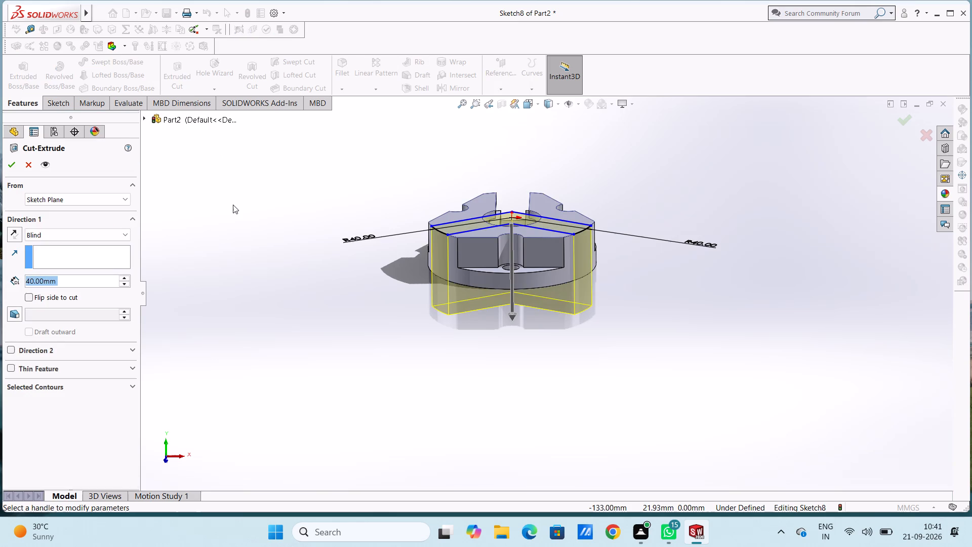
{"action": "key", "text": "4"}
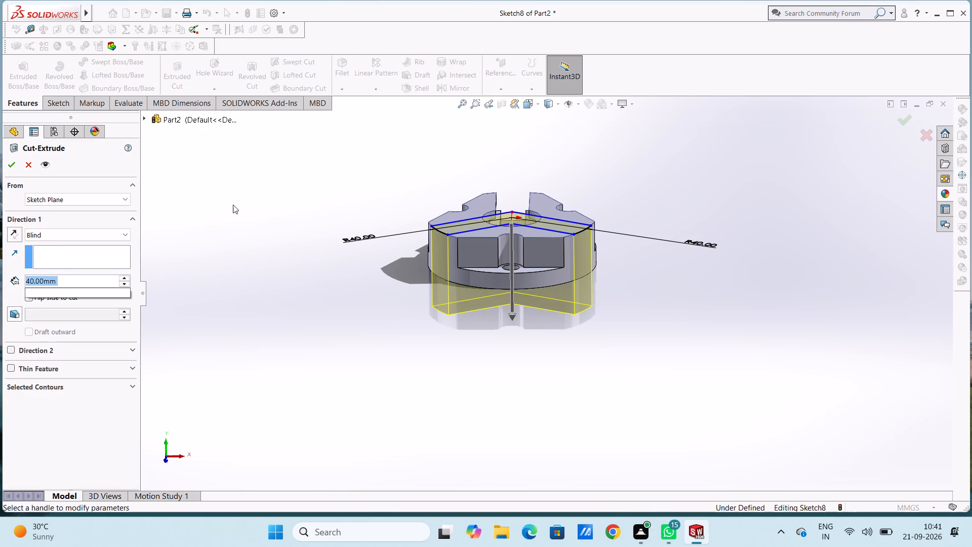
{"action": "key", "text": "Return"}
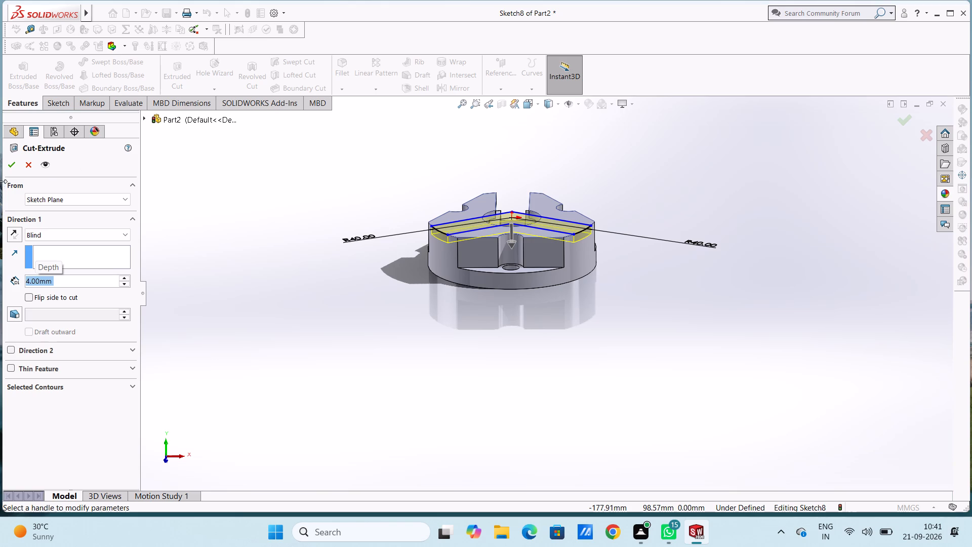
{"action": "left_click", "coordinate": [8, 163]}
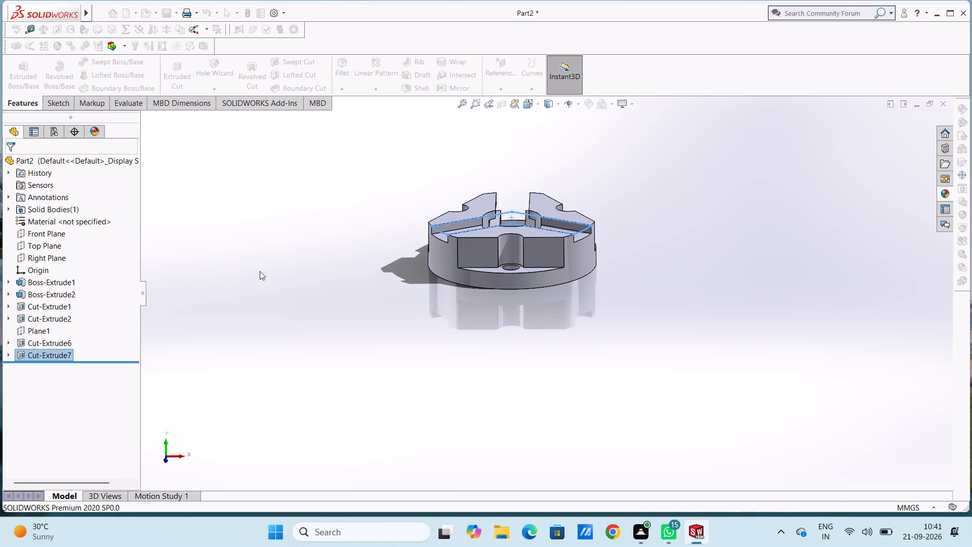
{"action": "left_click", "coordinate": [260, 271]}
Examine the newly cut angled slots and the existing straight slot from several angles.
{"action": "middle_click_drag", "start_coordinate": [291, 229], "coordinate": [294, 395]}
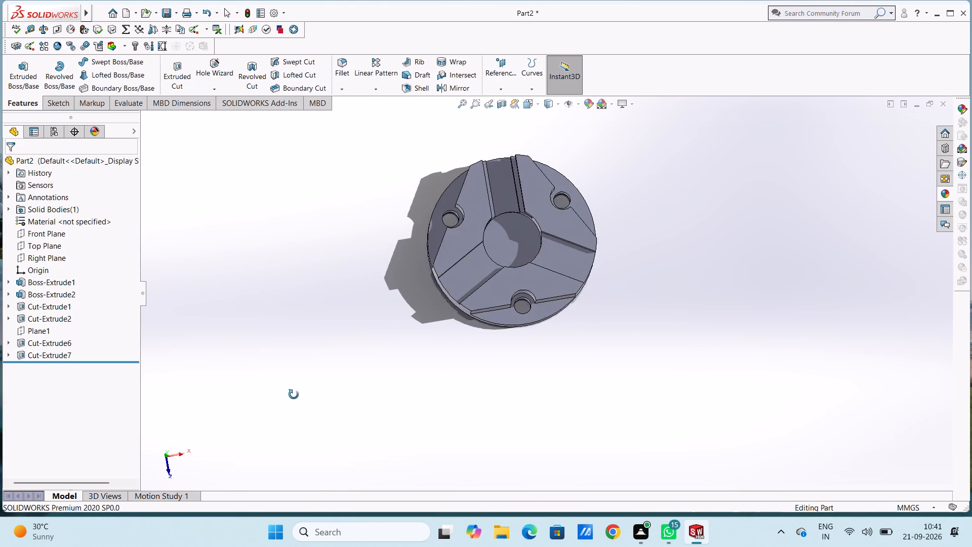
{"action": "middle_click_drag", "start_coordinate": [294, 395], "coordinate": [304, 346]}
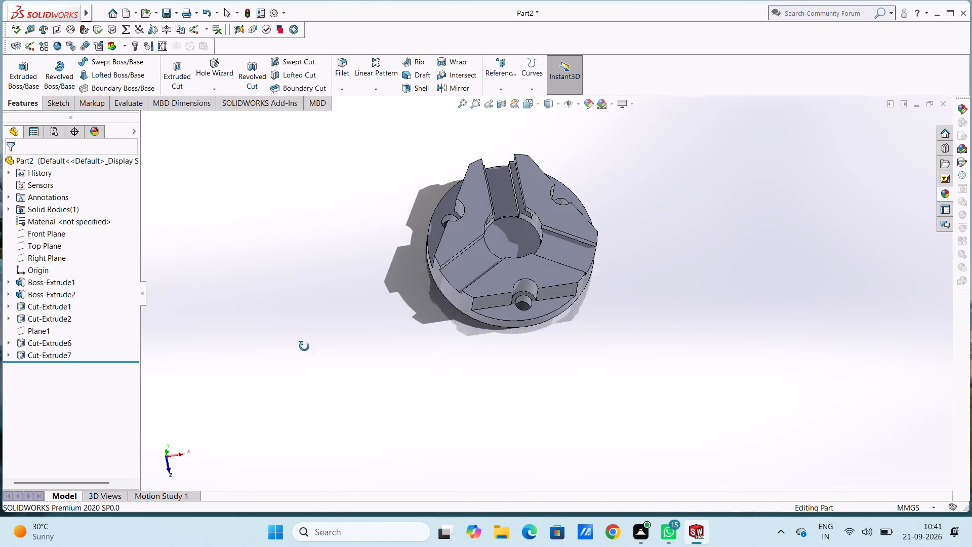
{"action": "middle_click_drag", "start_coordinate": [304, 346], "coordinate": [315, 257]}
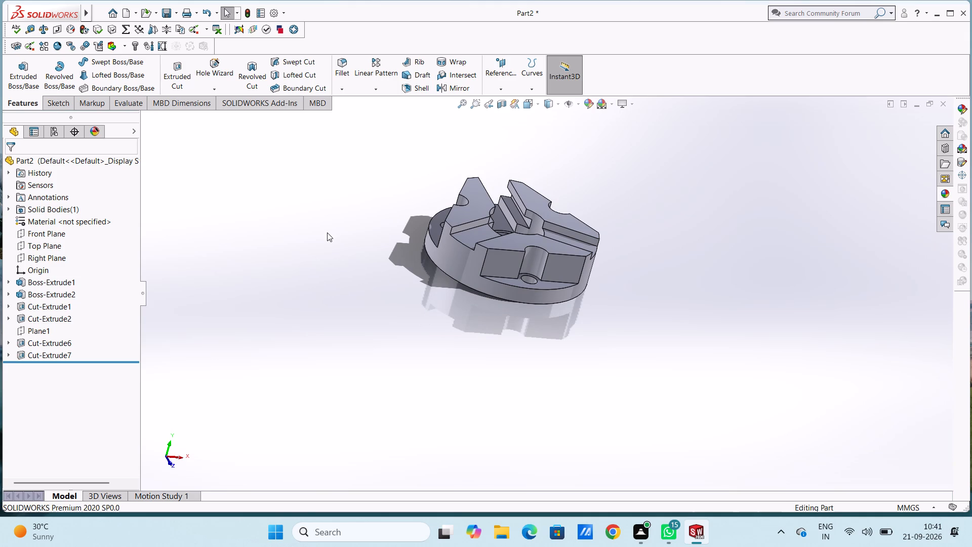
{"action": "middle_click_drag", "start_coordinate": [320, 240], "coordinate": [288, 290]}
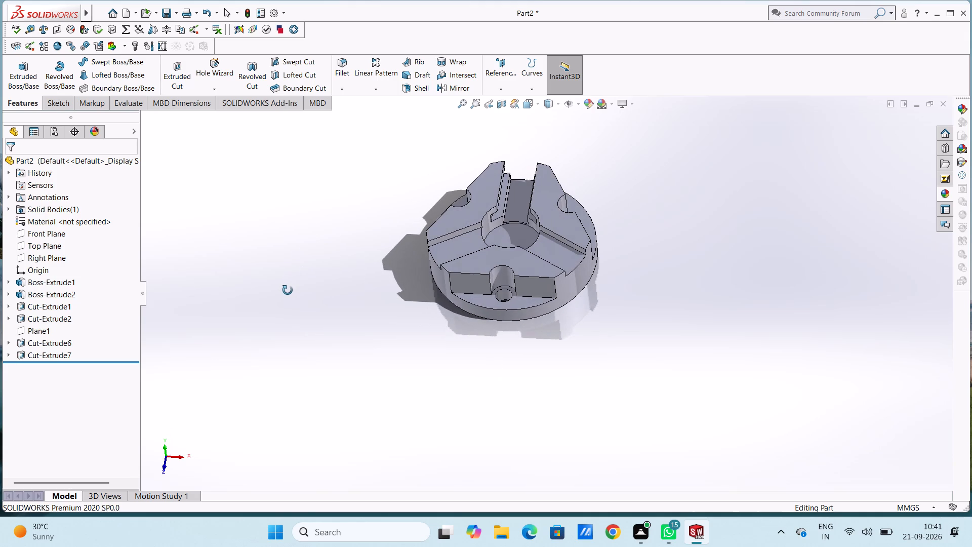
{"action": "middle_click_drag", "start_coordinate": [288, 290], "coordinate": [305, 248]}
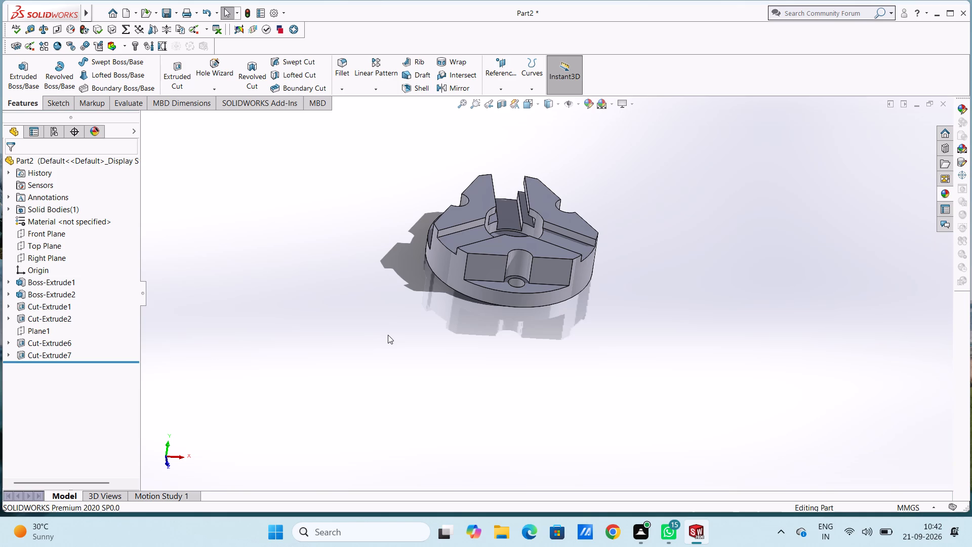
{"action": "scroll", "coordinate": [388, 335], "scroll_direction": "up", "scroll_amount": 1}
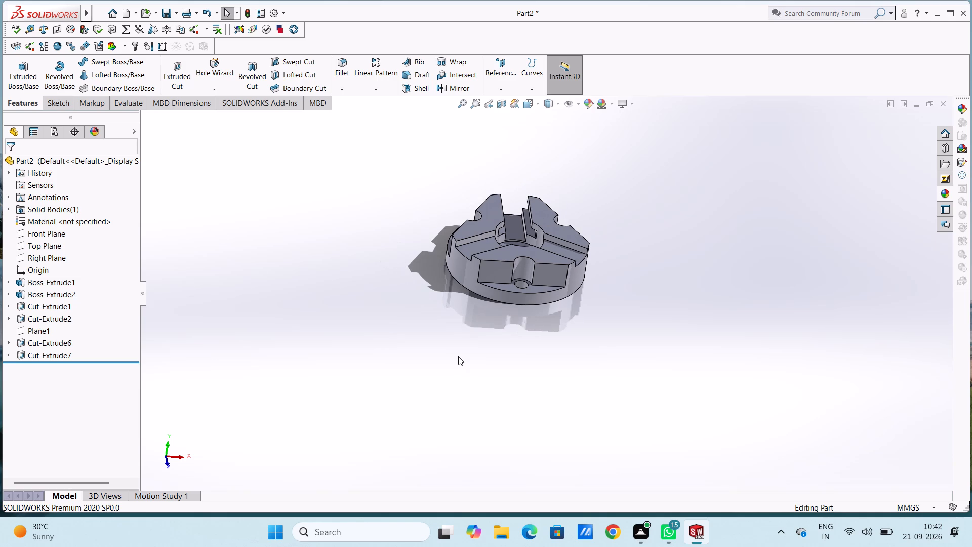
{"action": "middle_click_drag", "start_coordinate": [458, 356], "coordinate": [399, 357]}
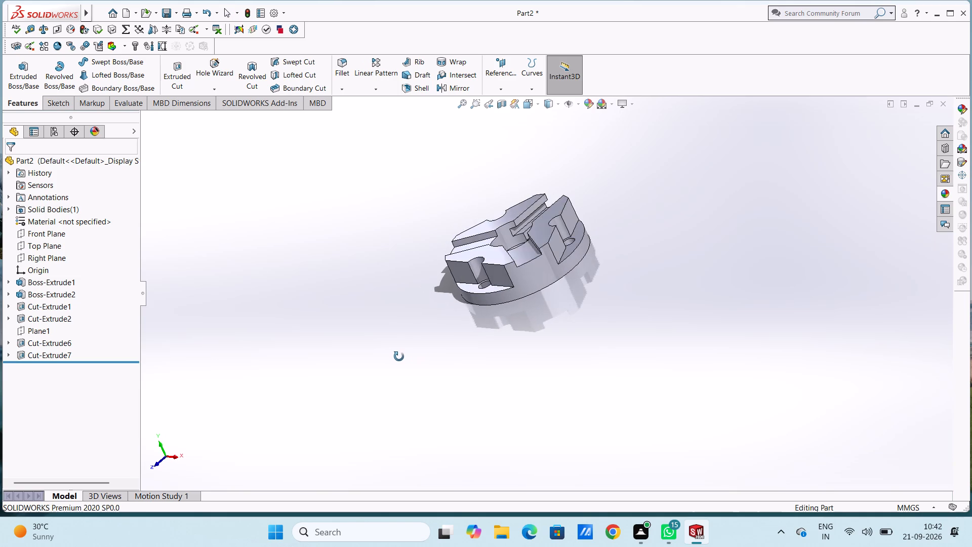
{"action": "middle_click_drag", "start_coordinate": [399, 357], "coordinate": [409, 360]}
{"action": "middle_click_drag", "start_coordinate": [407, 363], "coordinate": [419, 374]}
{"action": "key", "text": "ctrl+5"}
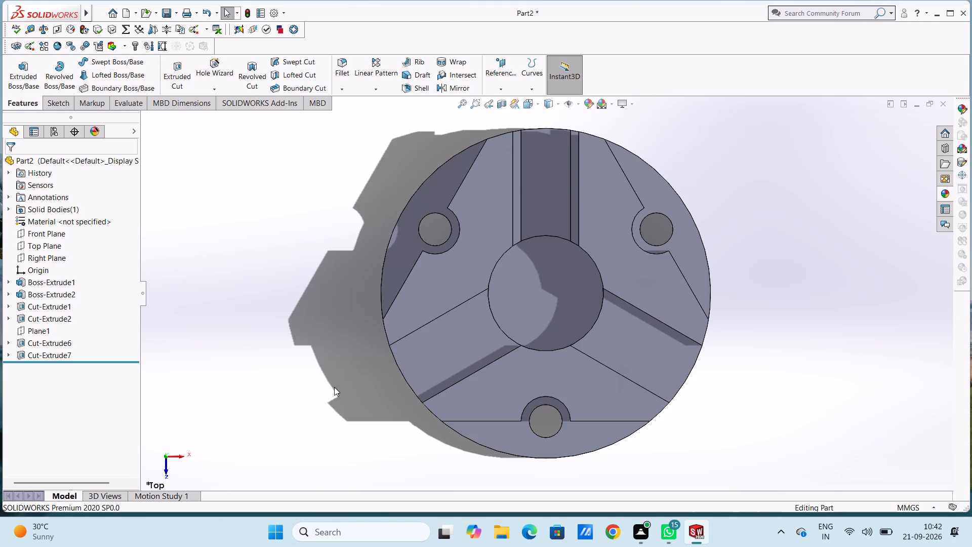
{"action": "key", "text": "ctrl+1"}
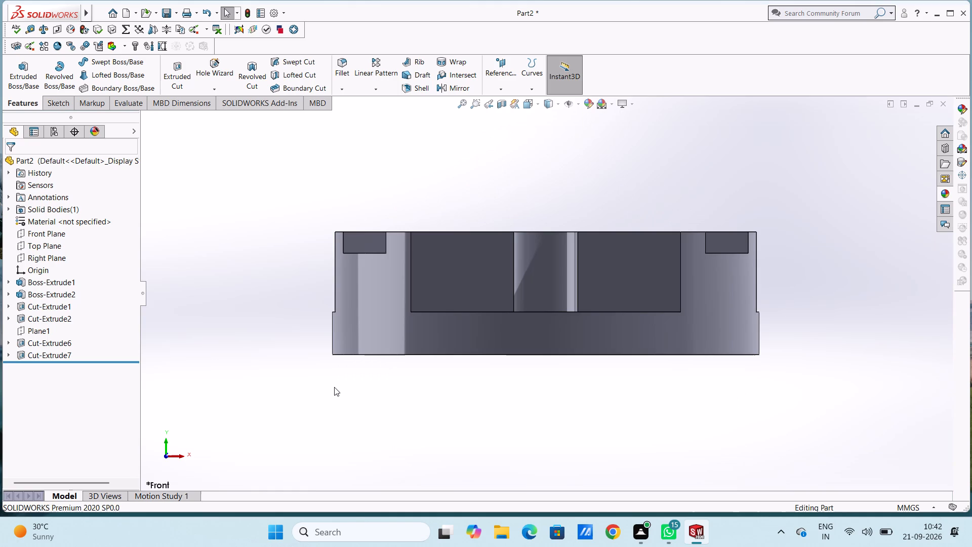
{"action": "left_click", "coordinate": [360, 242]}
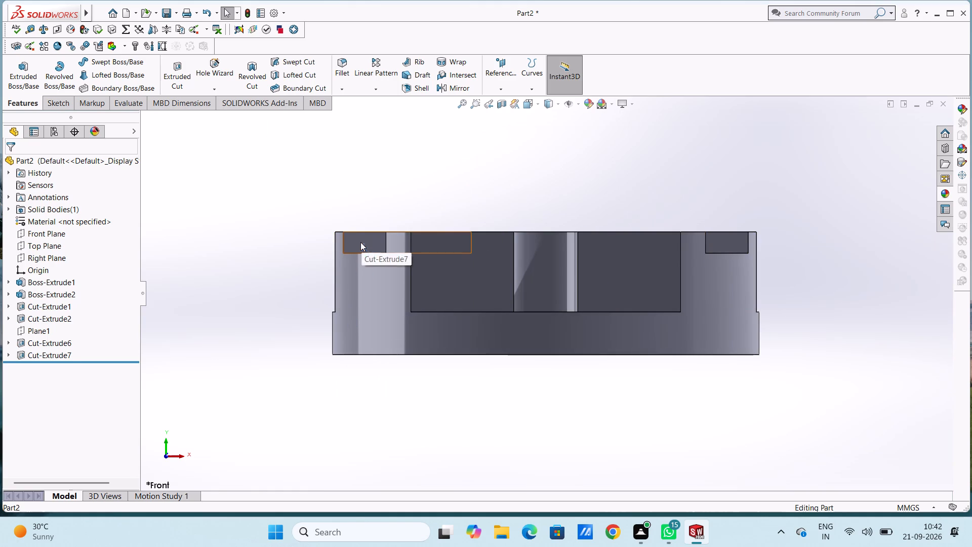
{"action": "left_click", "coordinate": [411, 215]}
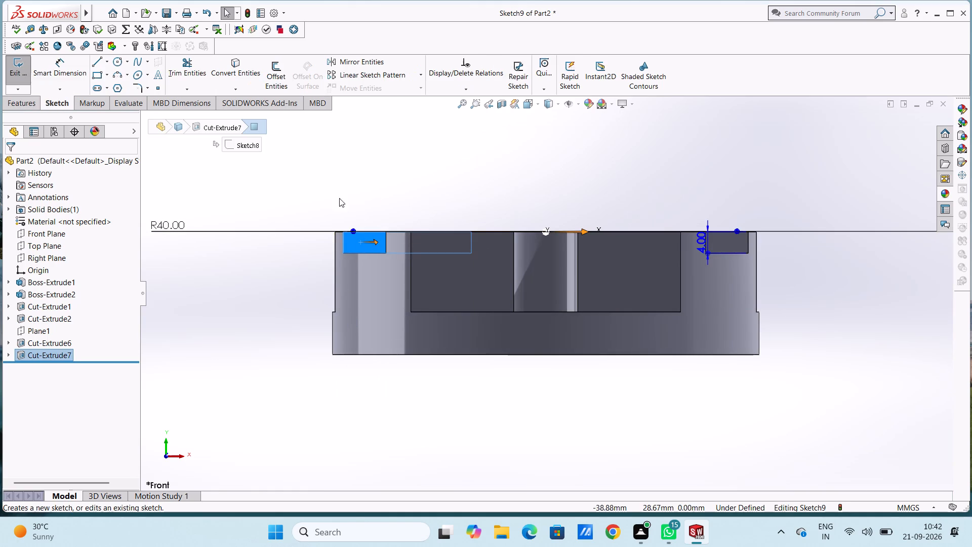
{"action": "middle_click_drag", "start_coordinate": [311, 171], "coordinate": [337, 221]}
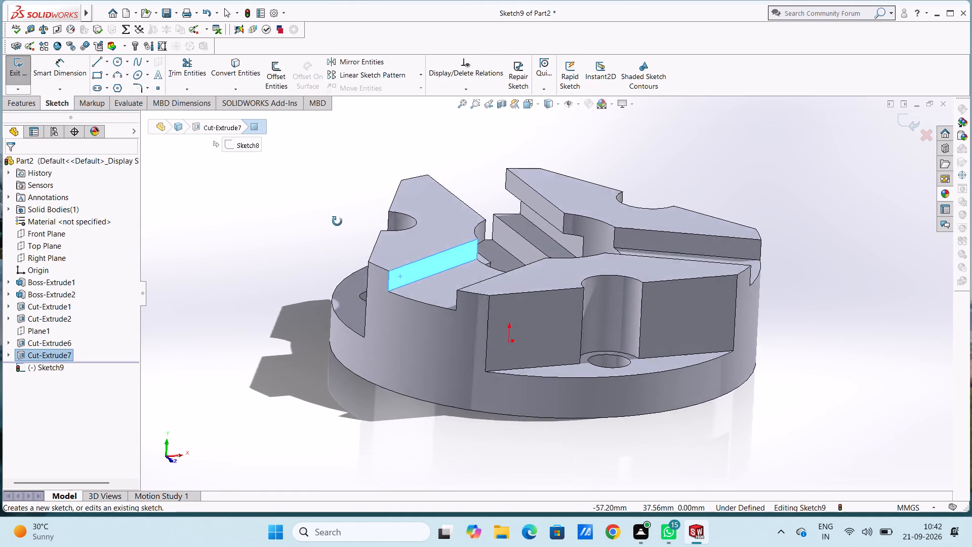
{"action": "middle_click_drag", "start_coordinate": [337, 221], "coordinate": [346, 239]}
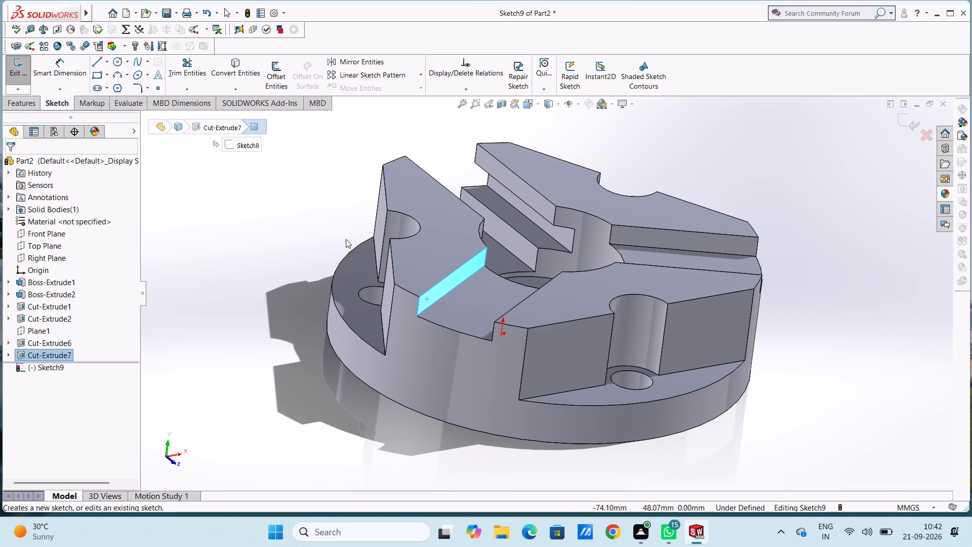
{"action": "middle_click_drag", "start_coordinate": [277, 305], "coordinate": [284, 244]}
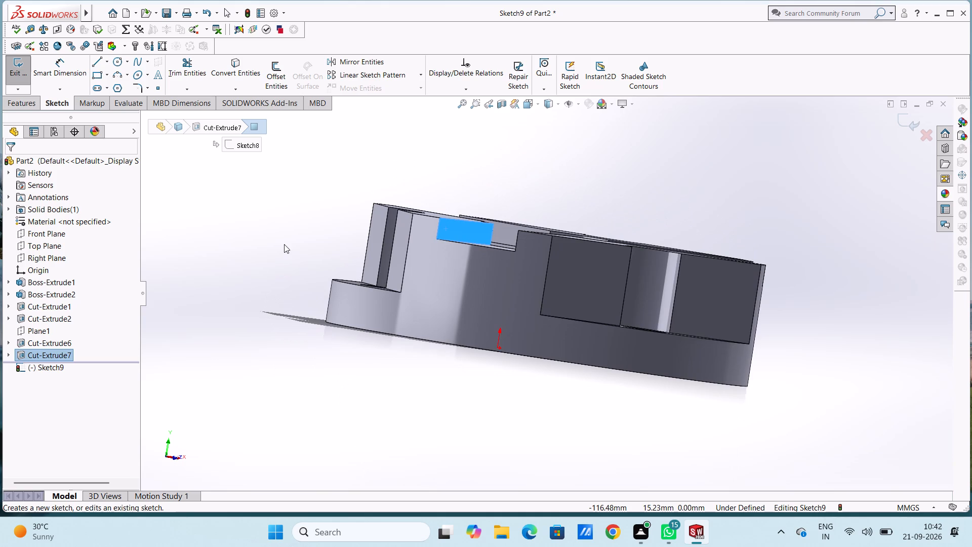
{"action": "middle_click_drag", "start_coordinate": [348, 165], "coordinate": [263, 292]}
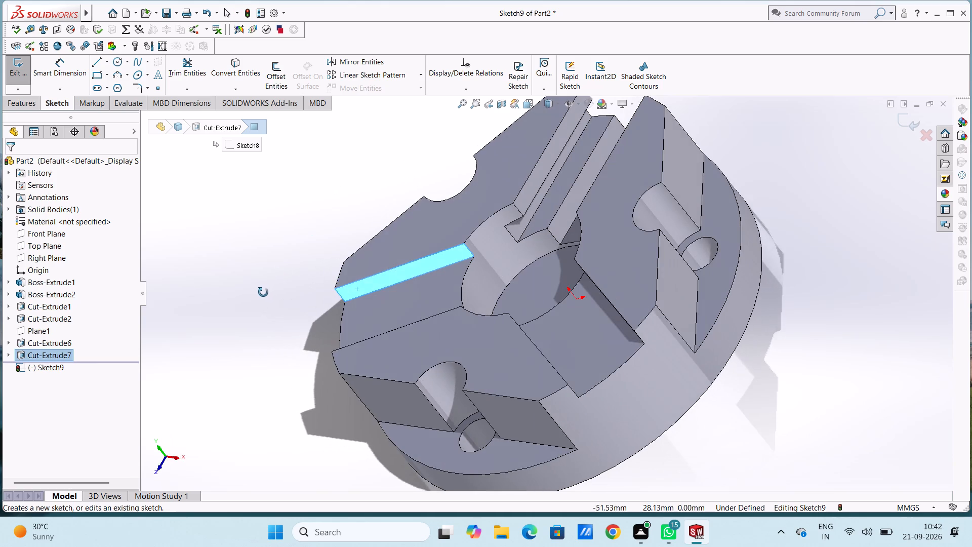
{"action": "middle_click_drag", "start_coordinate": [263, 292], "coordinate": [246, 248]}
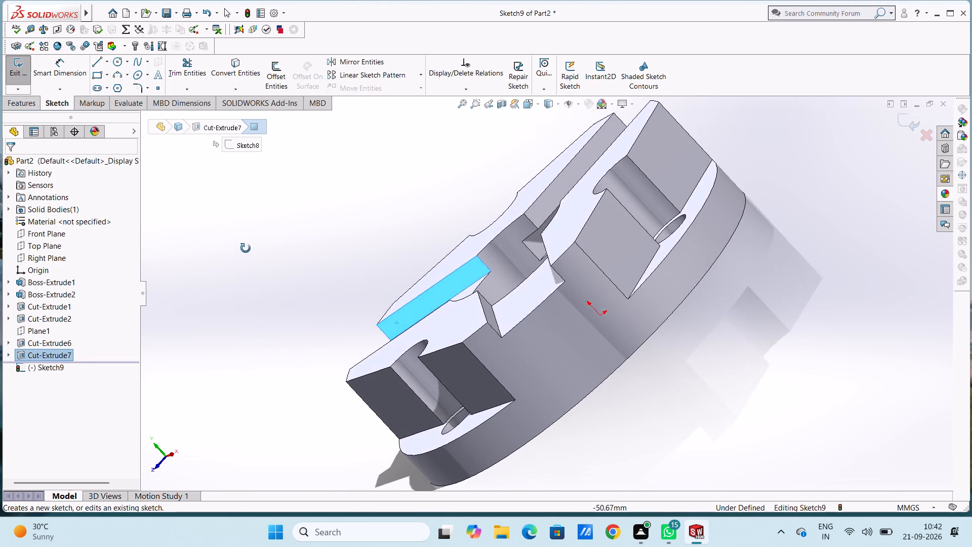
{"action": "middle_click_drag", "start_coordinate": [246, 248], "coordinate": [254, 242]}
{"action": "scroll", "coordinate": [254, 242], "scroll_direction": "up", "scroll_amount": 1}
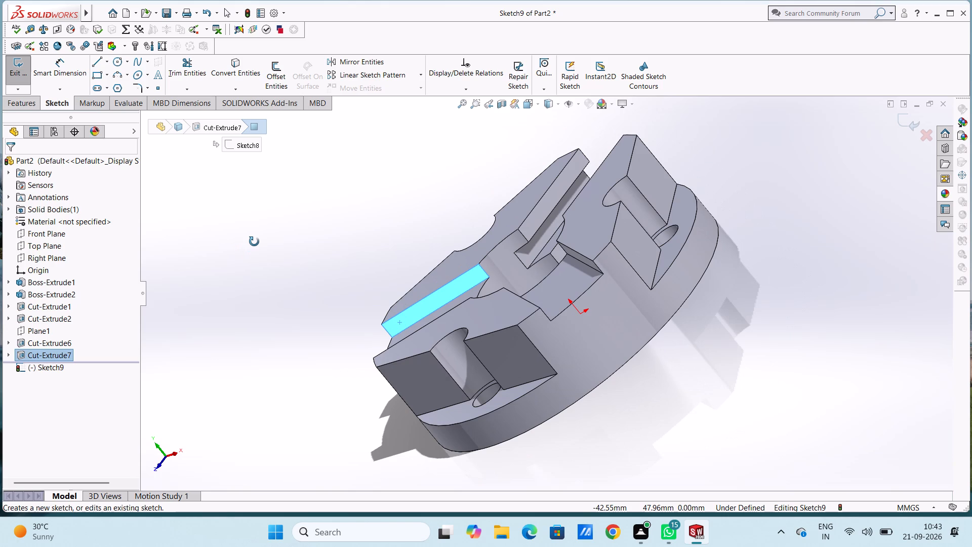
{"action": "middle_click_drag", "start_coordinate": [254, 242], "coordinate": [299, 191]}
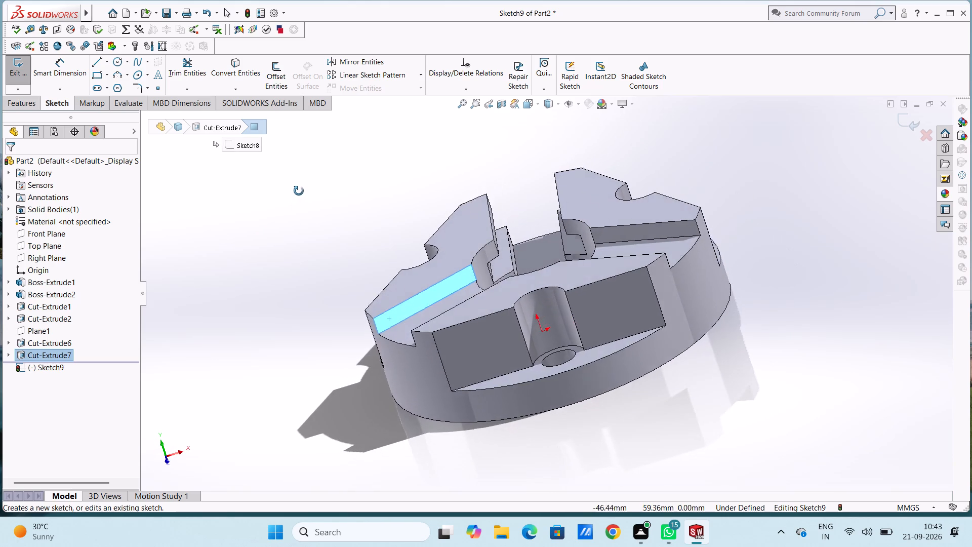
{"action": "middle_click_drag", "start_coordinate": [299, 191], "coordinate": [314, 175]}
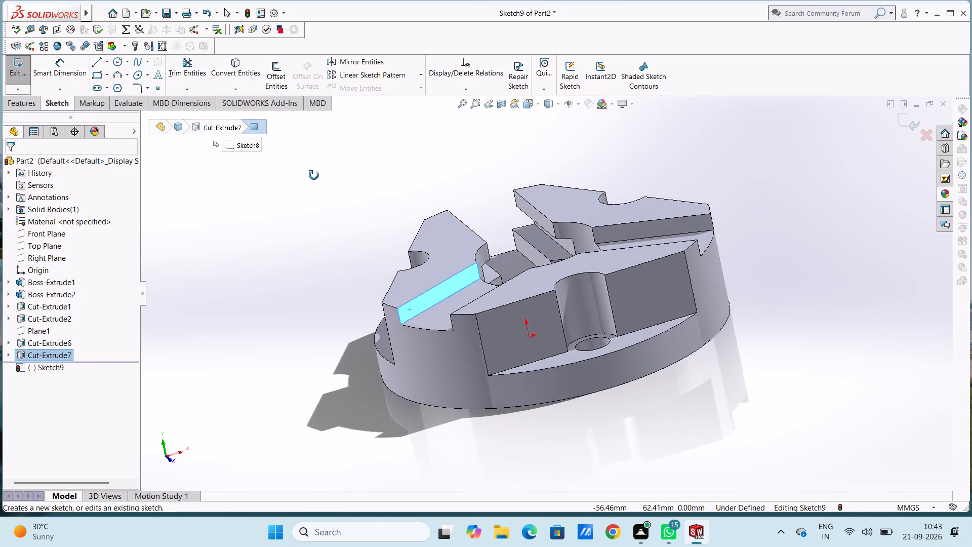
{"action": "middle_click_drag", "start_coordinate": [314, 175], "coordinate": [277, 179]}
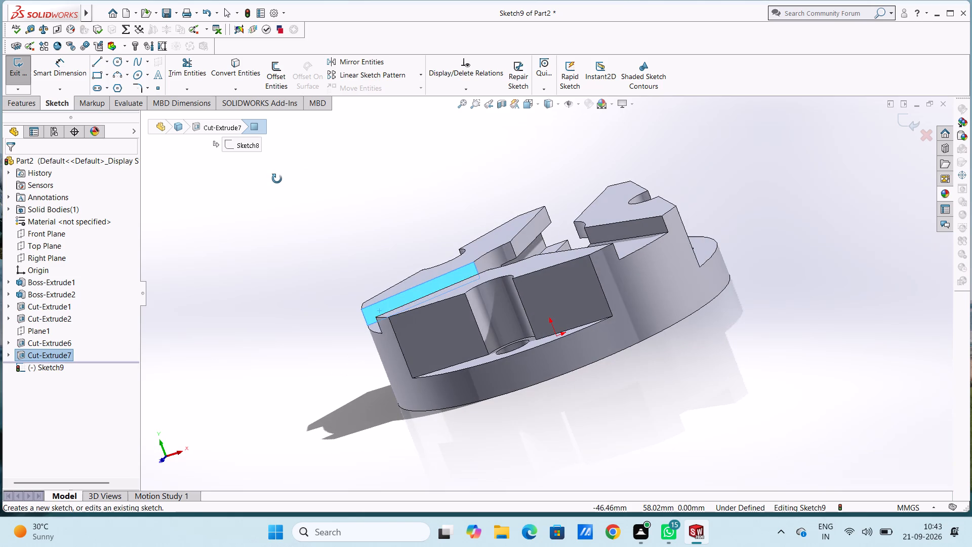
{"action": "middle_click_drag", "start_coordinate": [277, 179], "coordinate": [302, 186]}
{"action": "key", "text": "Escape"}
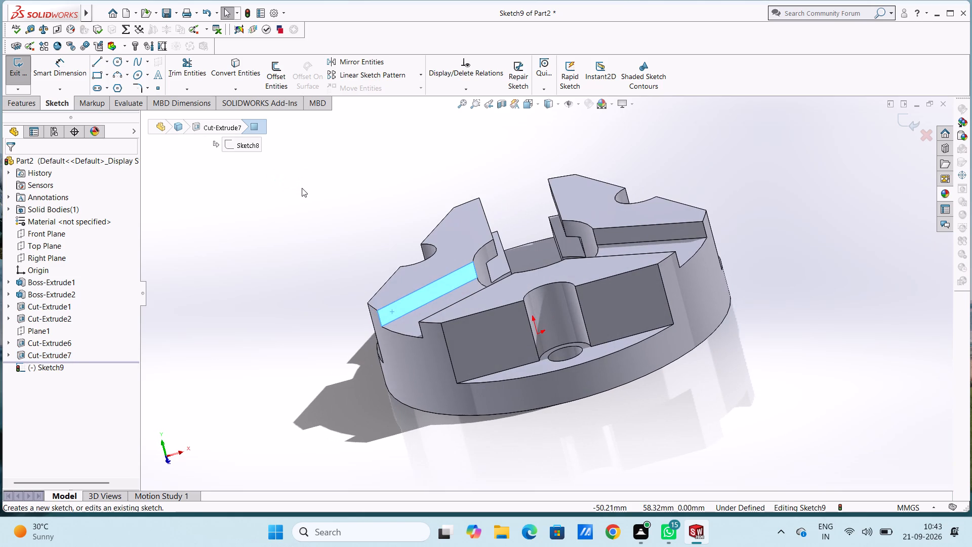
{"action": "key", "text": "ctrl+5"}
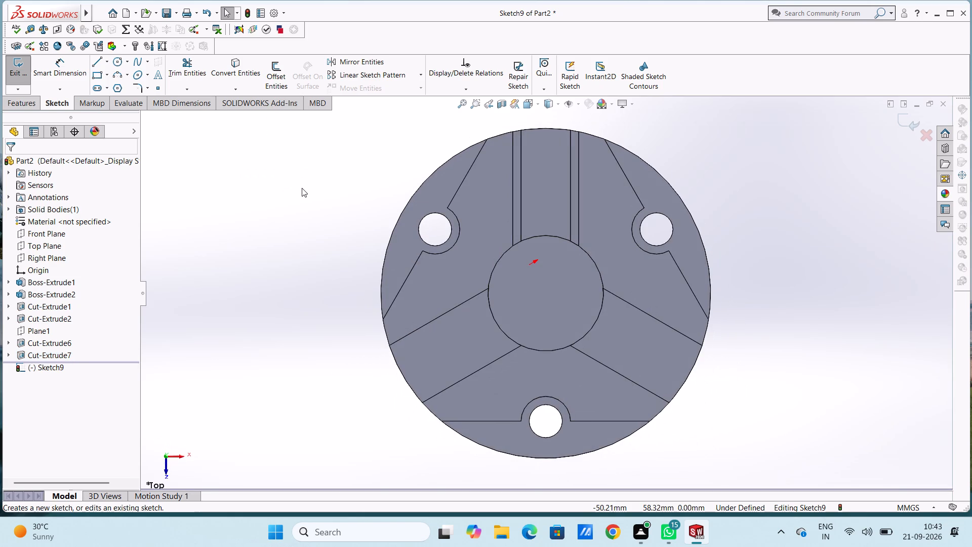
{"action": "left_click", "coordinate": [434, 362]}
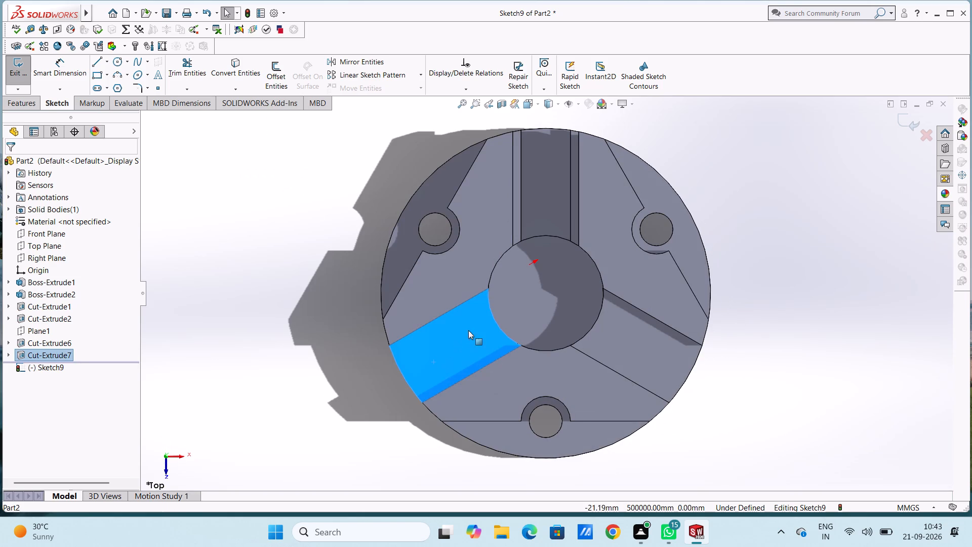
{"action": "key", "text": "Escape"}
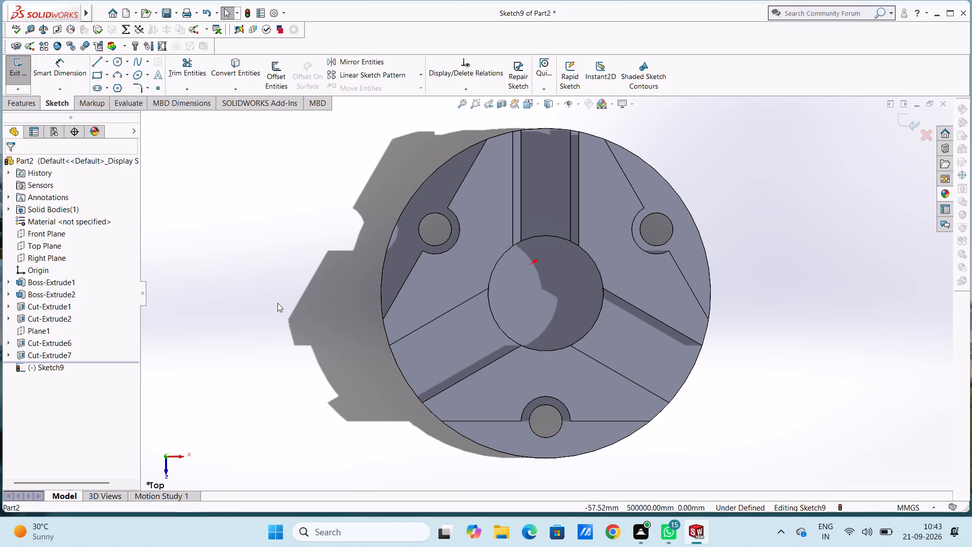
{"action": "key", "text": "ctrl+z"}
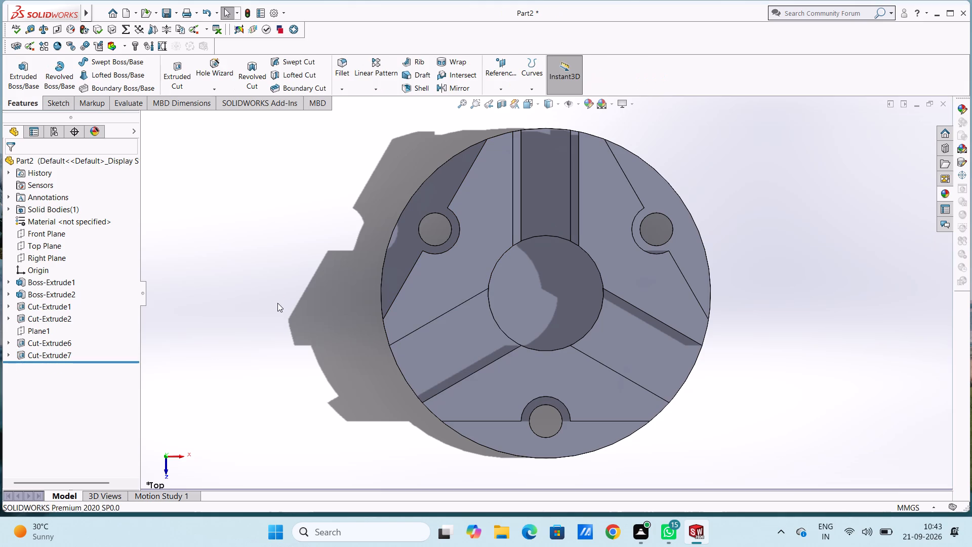
On the angled slots' floor, sketch two 40 mm centre lines from the origin to the outer edge, one along each slot.
{"action": "left_click", "coordinate": [455, 354]}
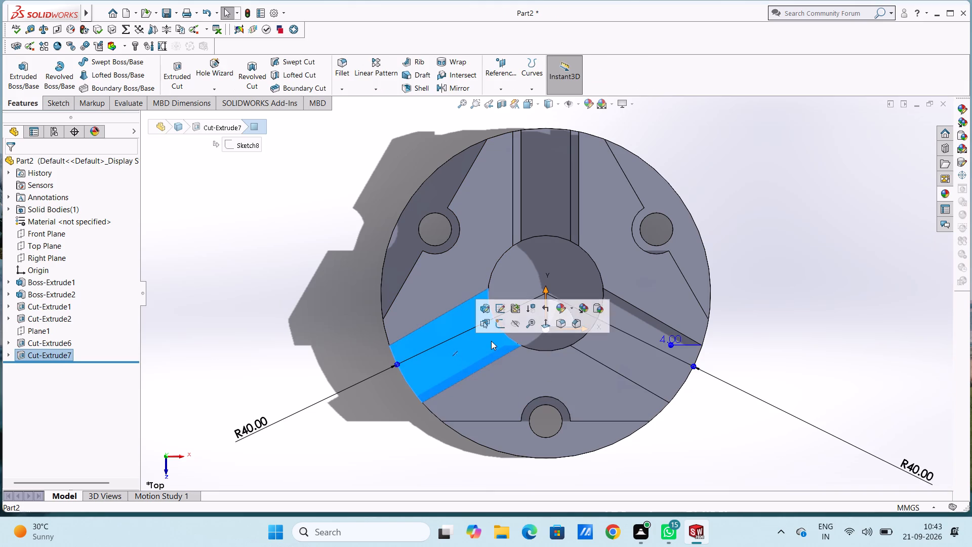
{"action": "left_click", "coordinate": [499, 321]}
{"action": "left_click", "coordinate": [281, 351]}
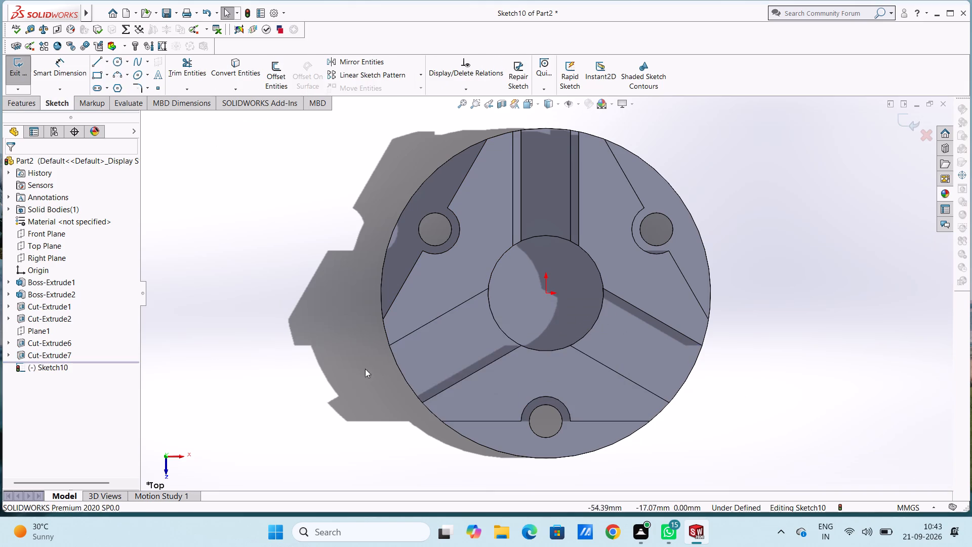
{"action": "scroll", "coordinate": [515, 361], "scroll_direction": "down", "scroll_amount": 1}
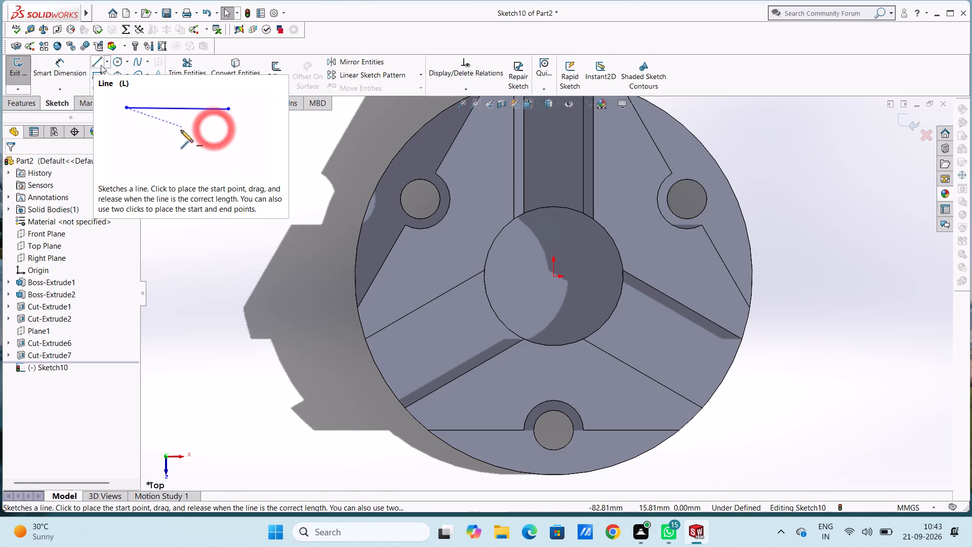
{"action": "left_click", "coordinate": [101, 65]}
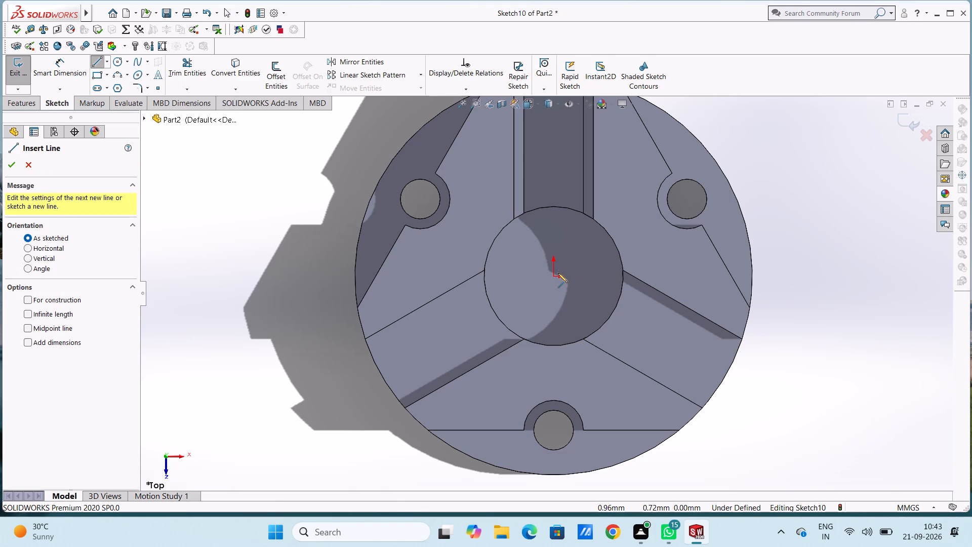
{"action": "left_click", "coordinate": [554, 278]}
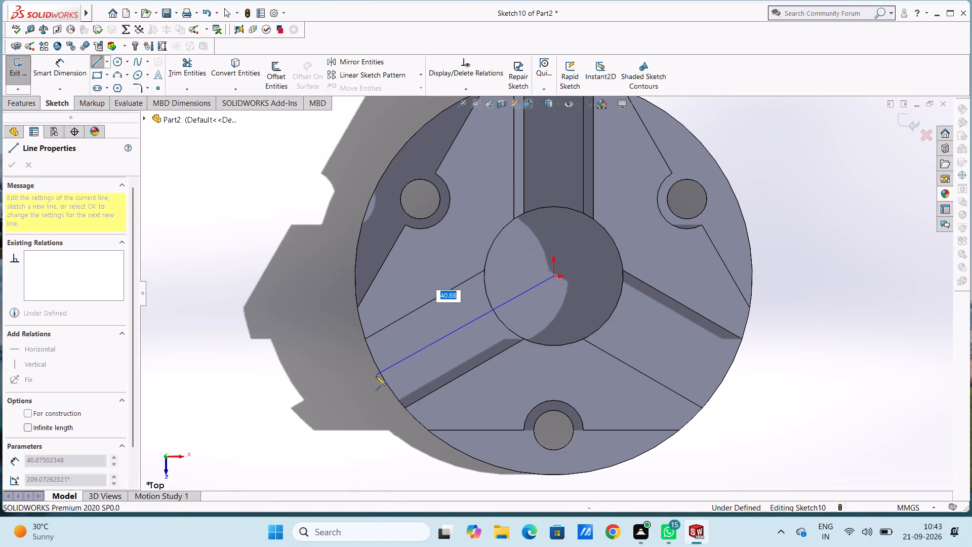
{"action": "left_click", "coordinate": [381, 376]}
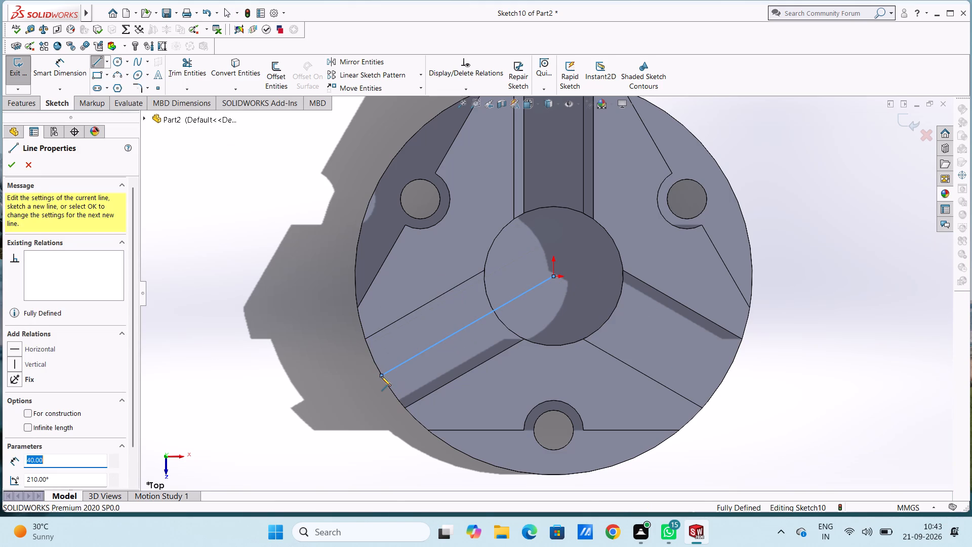
{"action": "key", "text": "Escape"}
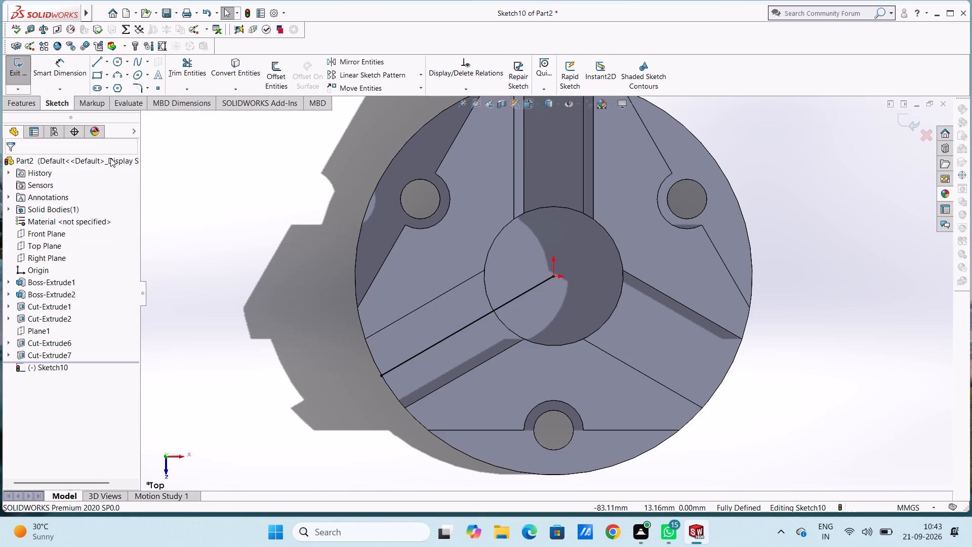
{"action": "left_click", "coordinate": [93, 65]}
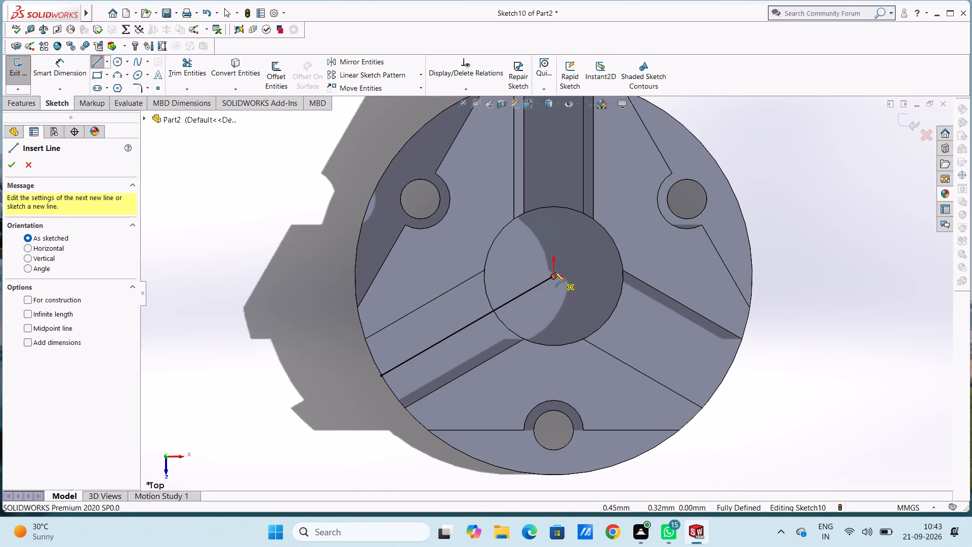
{"action": "left_click", "coordinate": [553, 277]}
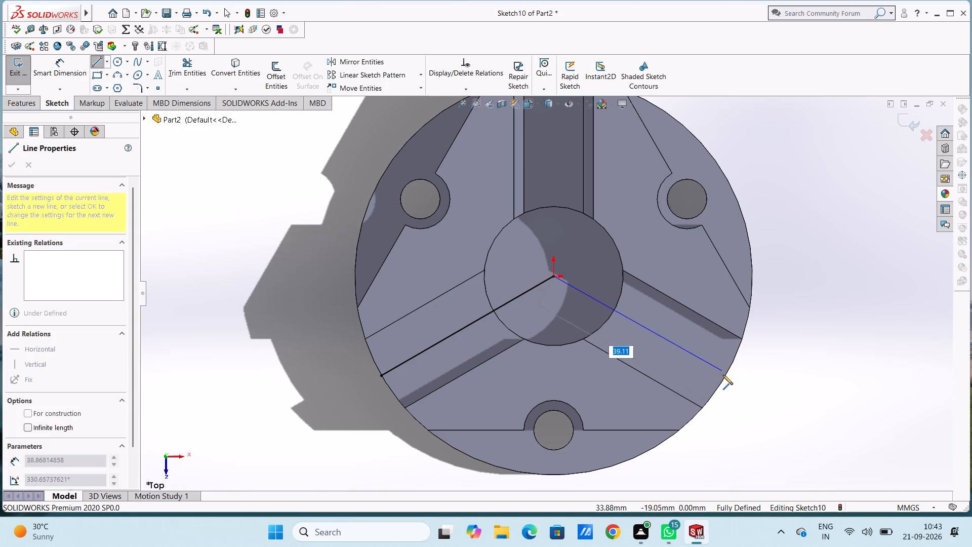
{"action": "left_click", "coordinate": [725, 375]}
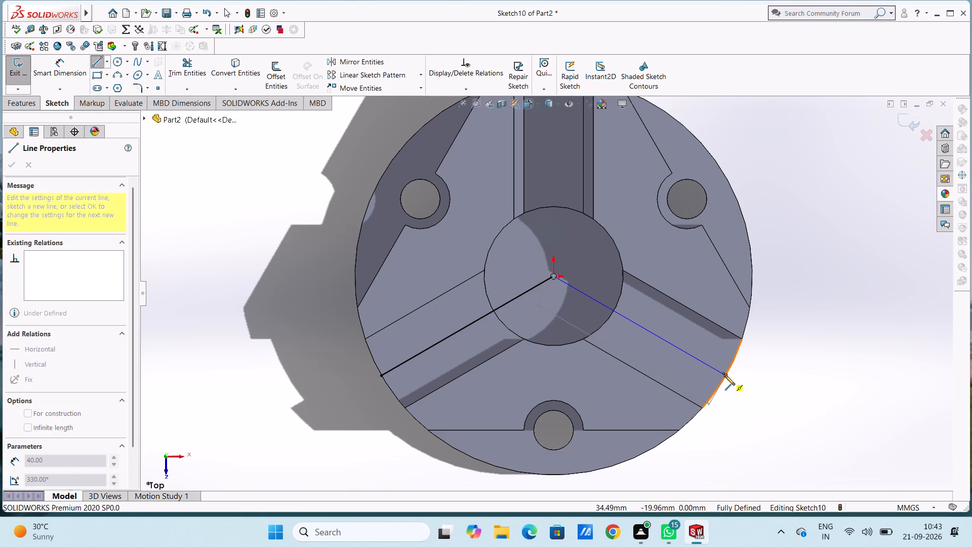
{"action": "key", "text": "Escape"}
{"action": "key", "text": "Escape"}
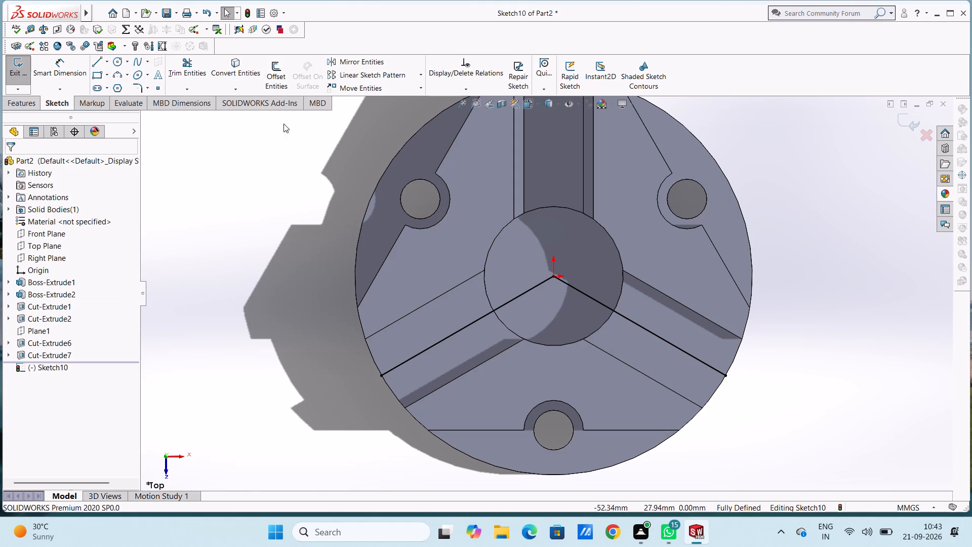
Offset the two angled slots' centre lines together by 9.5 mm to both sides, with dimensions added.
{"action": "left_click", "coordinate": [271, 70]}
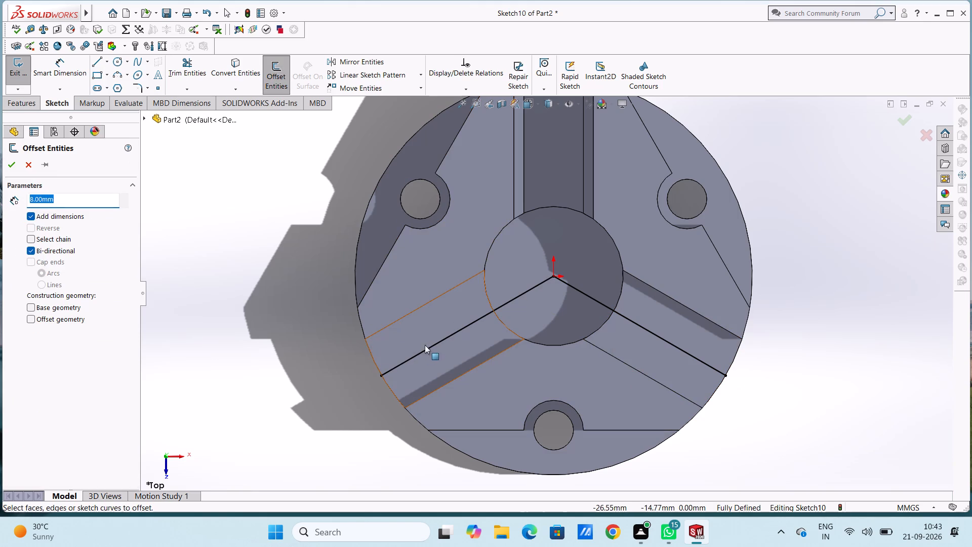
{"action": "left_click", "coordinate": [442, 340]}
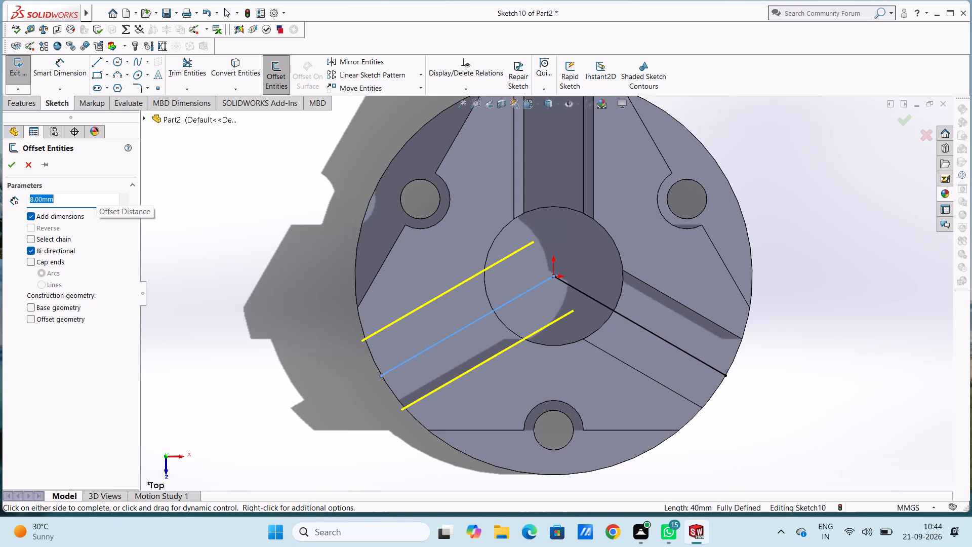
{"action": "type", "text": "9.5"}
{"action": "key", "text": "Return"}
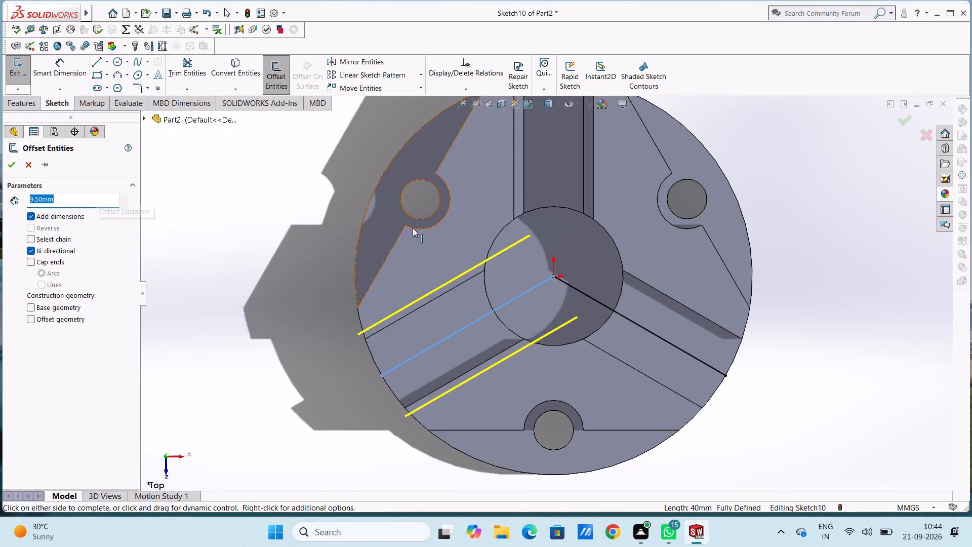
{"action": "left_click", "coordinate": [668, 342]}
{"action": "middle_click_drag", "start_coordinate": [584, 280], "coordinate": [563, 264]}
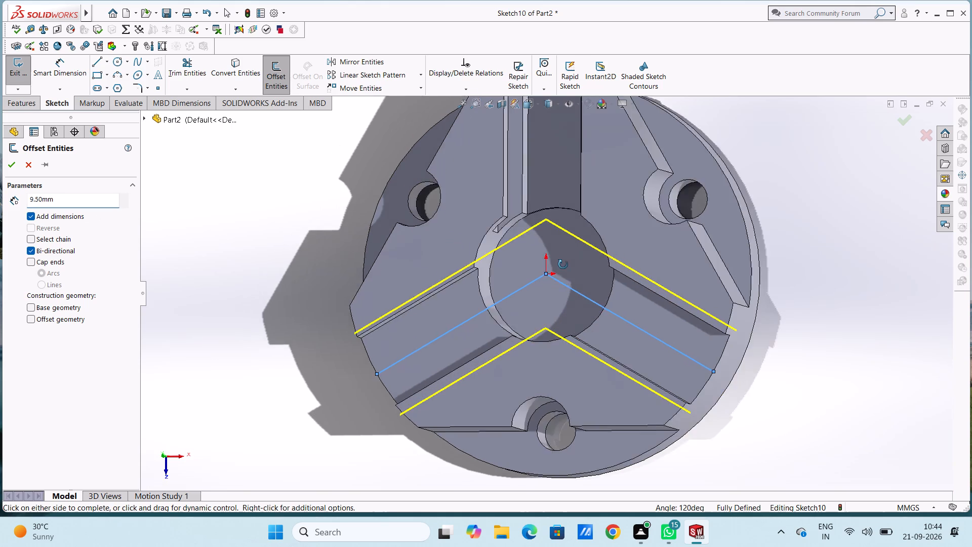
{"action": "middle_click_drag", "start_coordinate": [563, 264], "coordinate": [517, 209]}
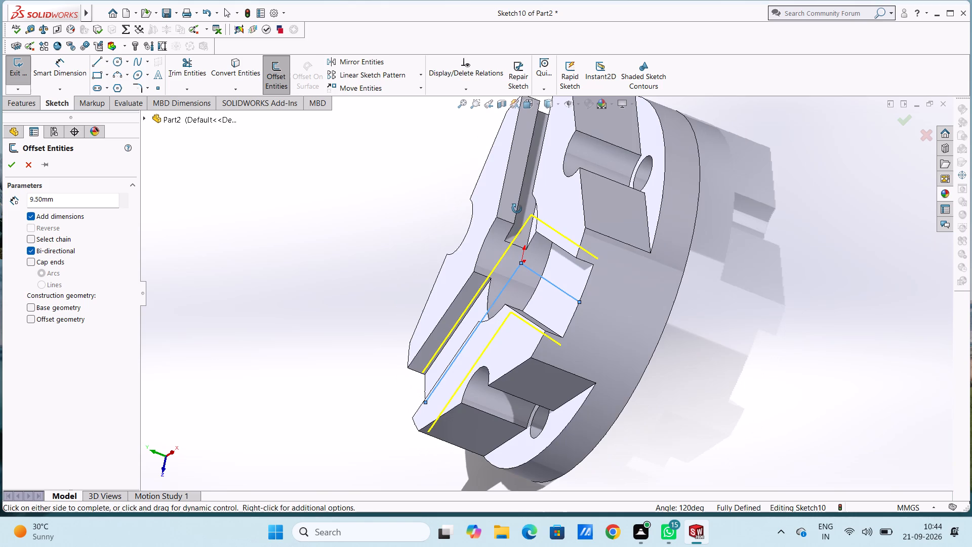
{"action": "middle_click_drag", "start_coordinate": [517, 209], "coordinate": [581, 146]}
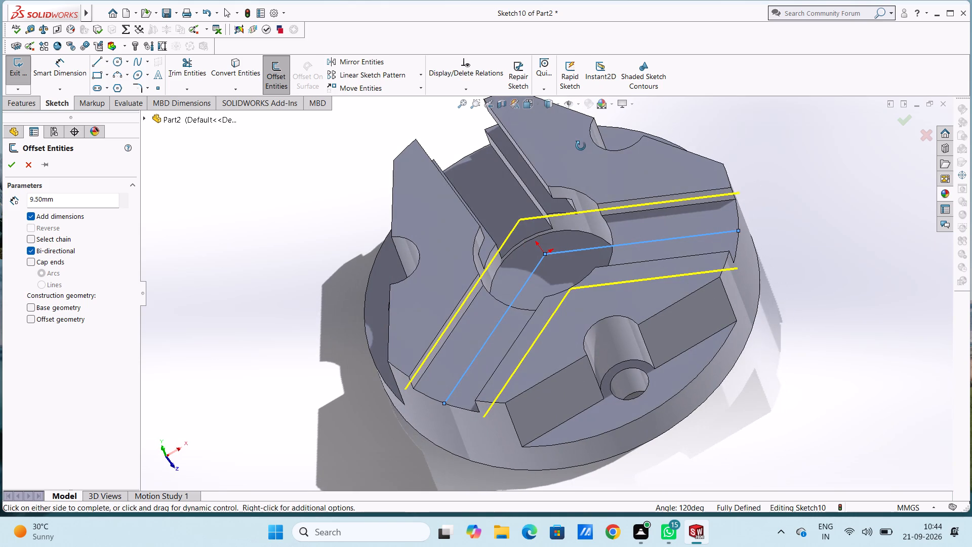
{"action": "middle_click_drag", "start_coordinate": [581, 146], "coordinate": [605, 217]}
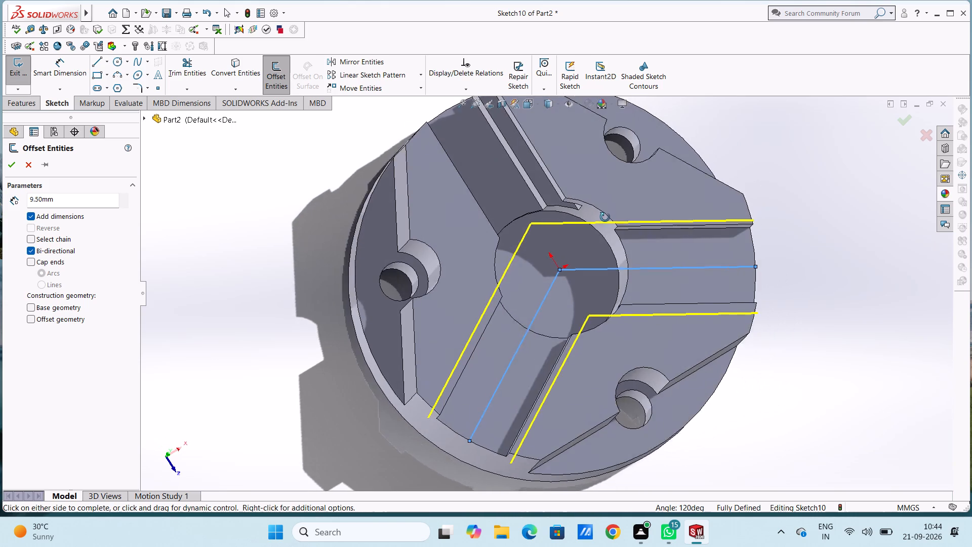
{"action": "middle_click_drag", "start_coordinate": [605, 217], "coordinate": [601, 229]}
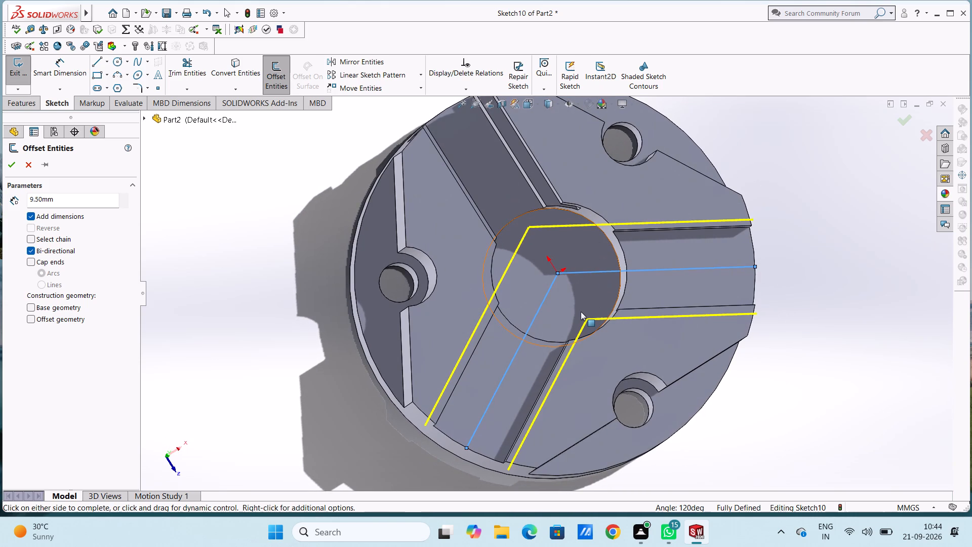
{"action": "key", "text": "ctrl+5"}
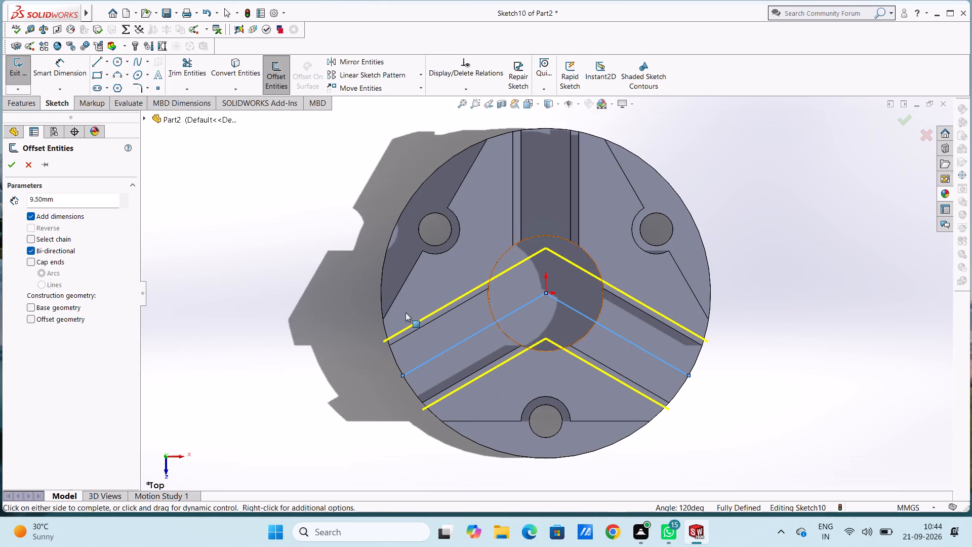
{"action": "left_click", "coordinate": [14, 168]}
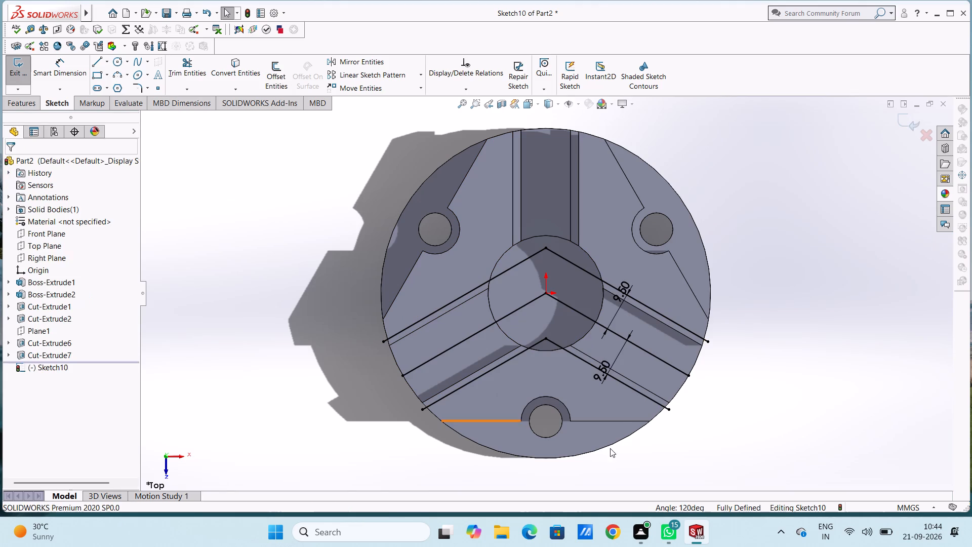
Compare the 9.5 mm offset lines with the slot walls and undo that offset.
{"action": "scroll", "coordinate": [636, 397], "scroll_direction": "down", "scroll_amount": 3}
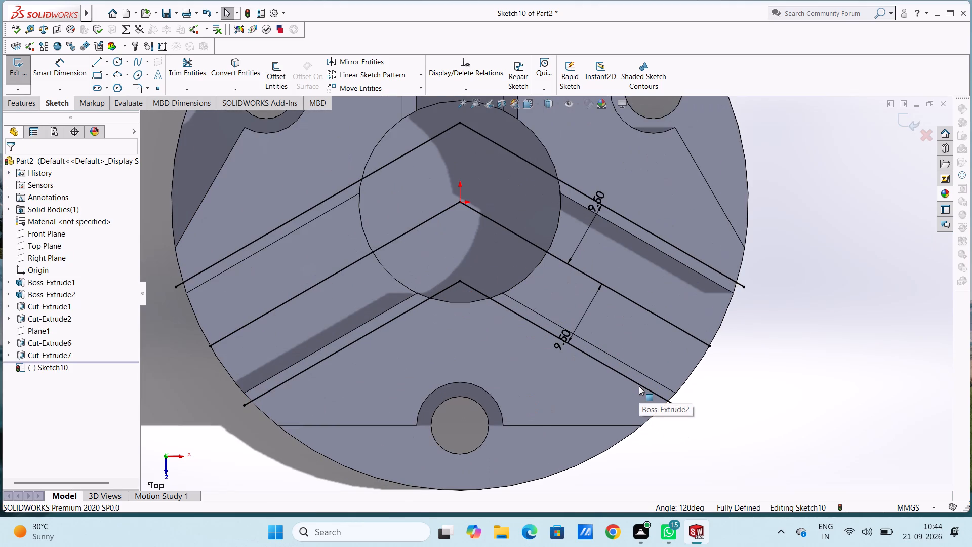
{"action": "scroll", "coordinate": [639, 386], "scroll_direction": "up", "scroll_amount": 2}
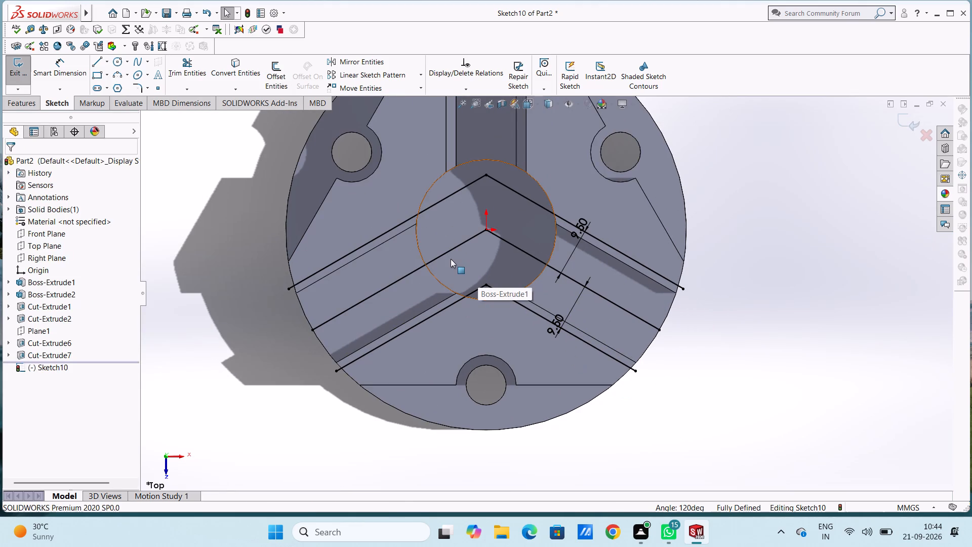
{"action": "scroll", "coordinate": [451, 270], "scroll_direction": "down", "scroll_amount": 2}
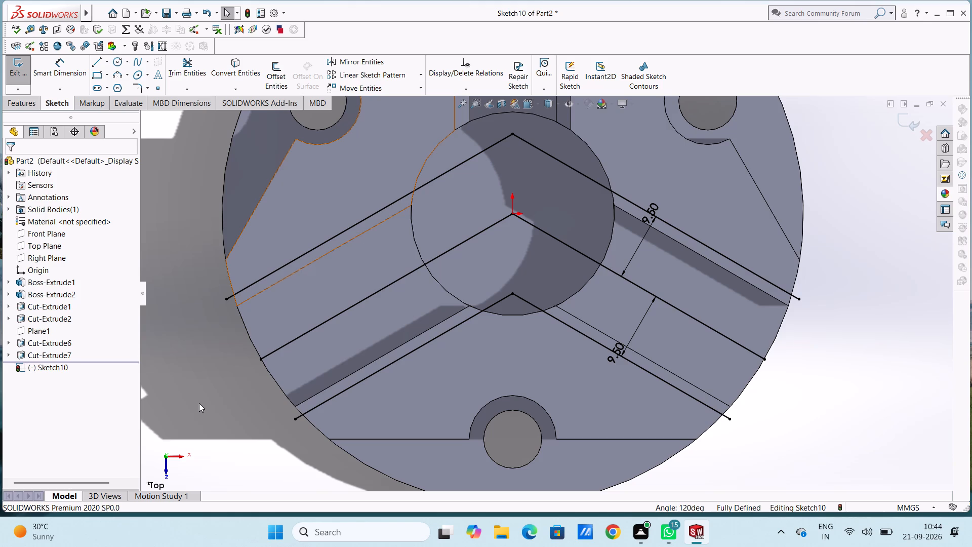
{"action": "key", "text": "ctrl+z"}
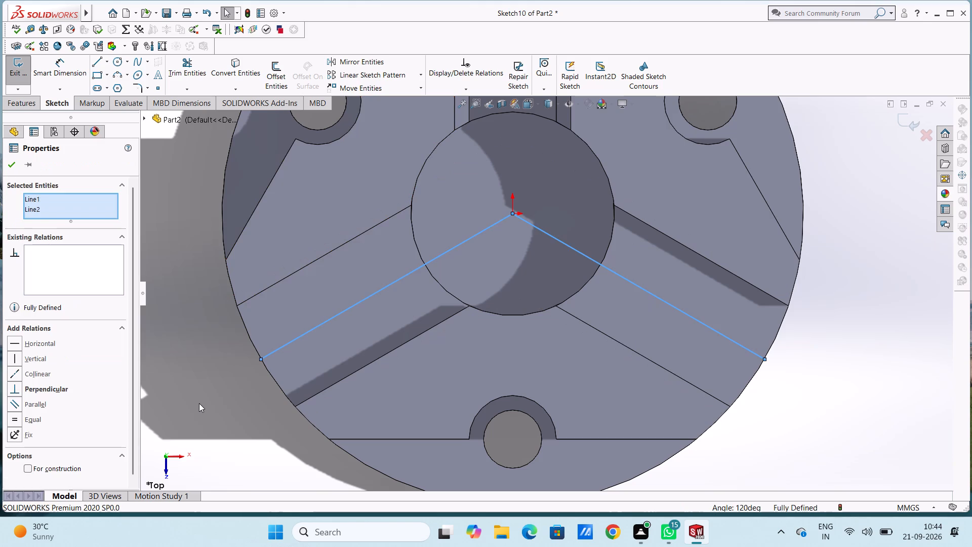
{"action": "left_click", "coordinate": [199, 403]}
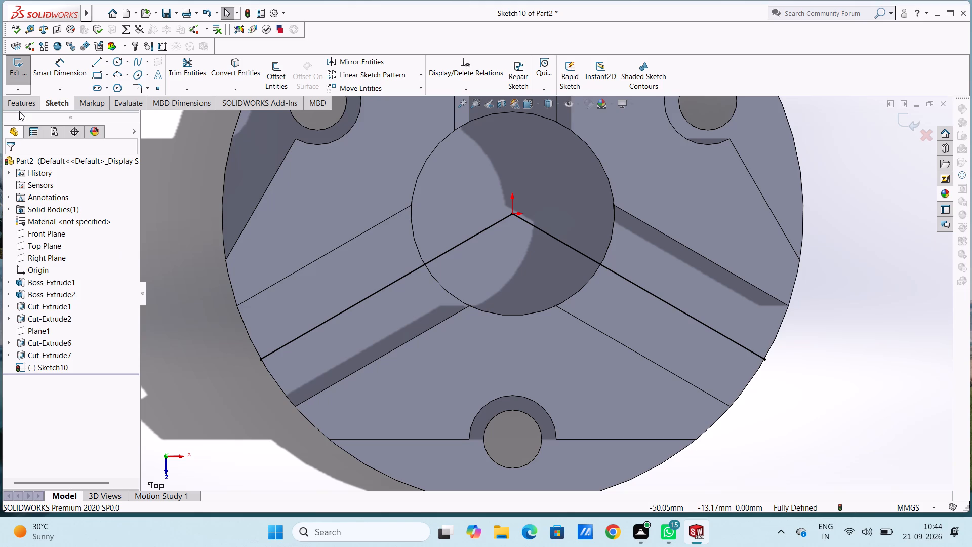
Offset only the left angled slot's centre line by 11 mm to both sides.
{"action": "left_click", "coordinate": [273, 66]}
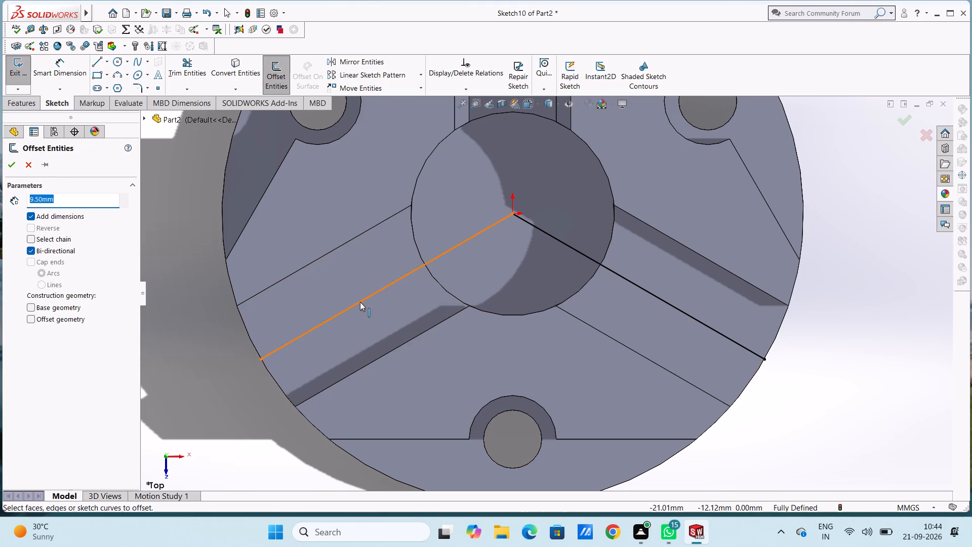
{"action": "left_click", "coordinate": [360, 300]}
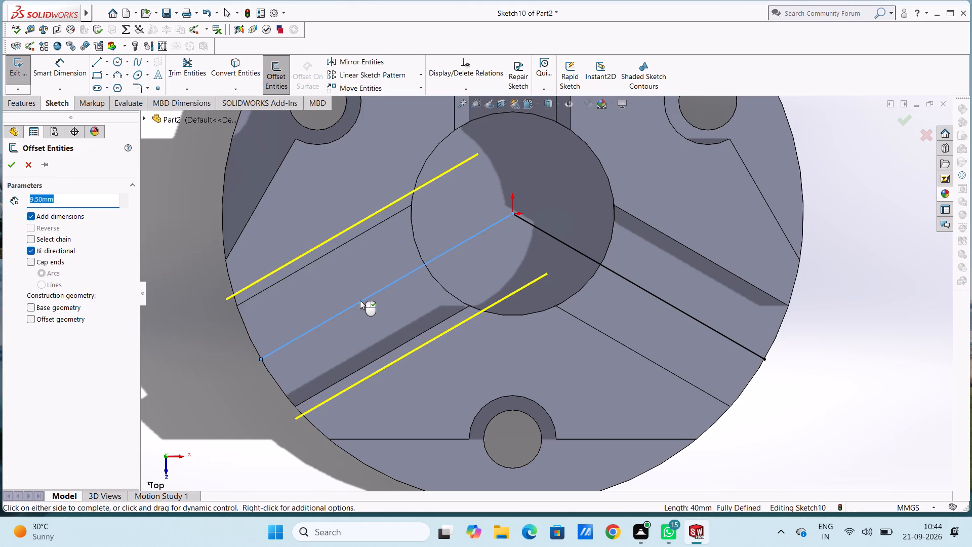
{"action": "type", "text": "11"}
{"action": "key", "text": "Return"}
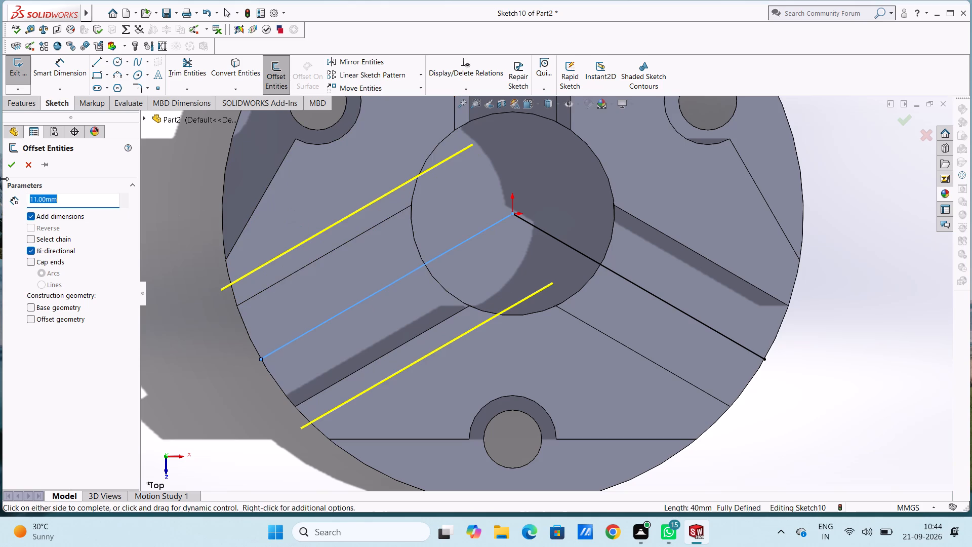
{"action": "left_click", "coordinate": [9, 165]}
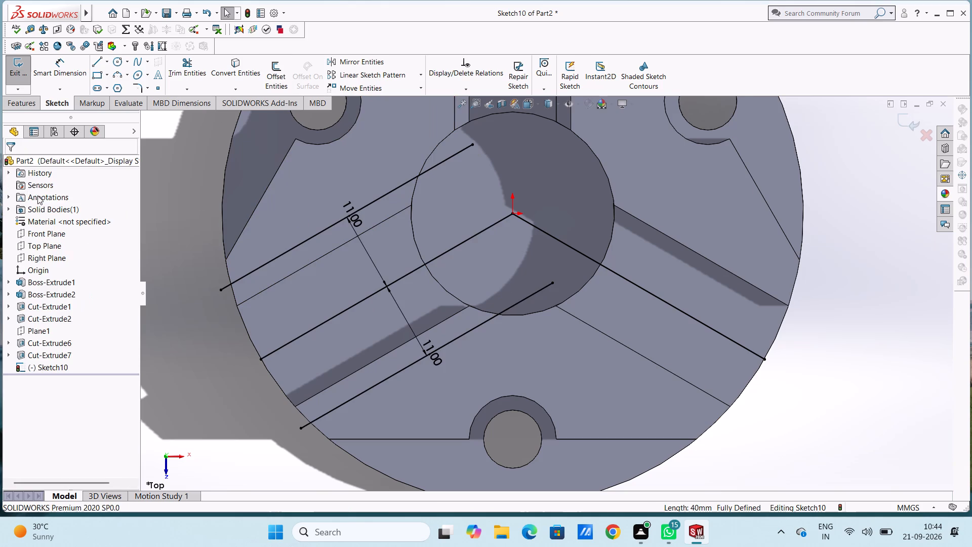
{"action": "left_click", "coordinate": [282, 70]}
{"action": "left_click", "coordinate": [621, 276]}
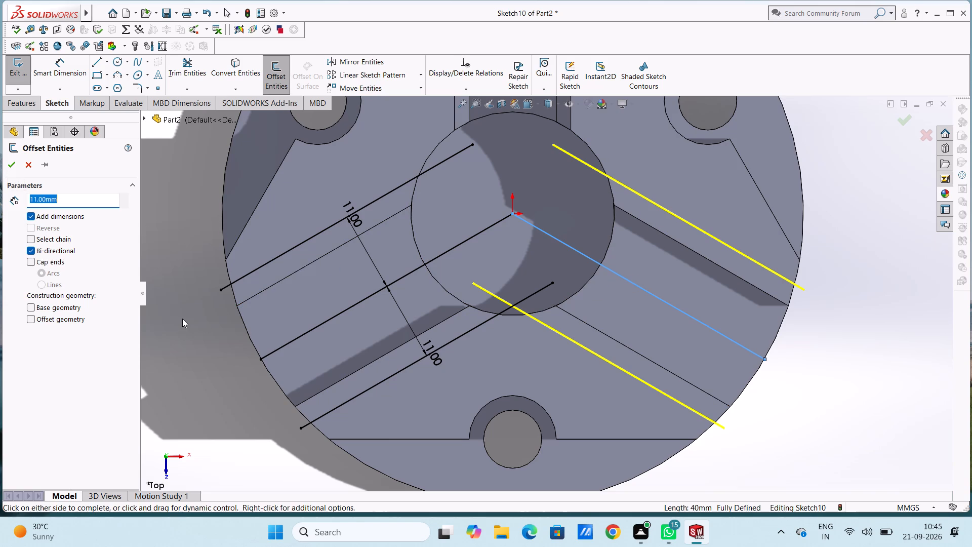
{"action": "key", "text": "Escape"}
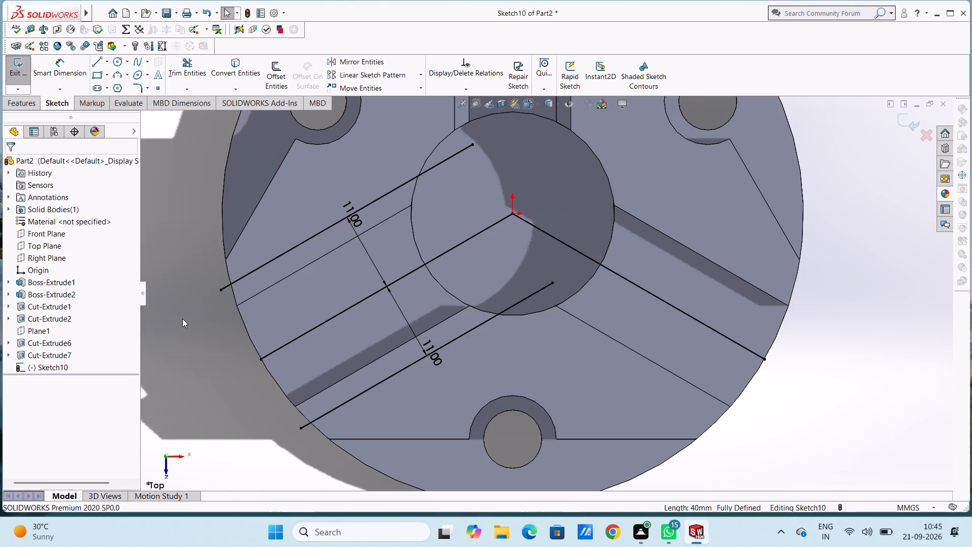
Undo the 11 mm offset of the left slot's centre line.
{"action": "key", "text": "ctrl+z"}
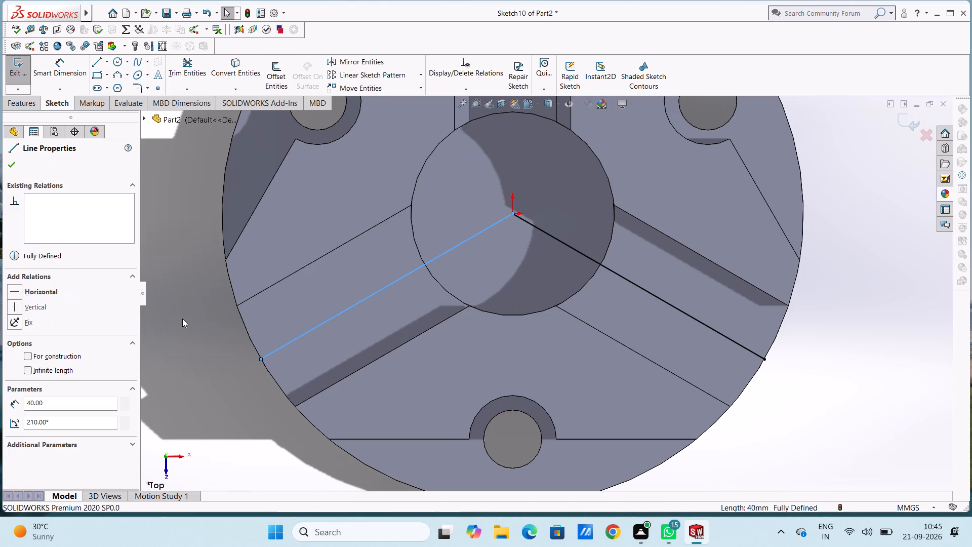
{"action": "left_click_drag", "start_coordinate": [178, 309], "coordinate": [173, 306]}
Offset both angled slots' centre lines together by 11 mm to both sides, forming V-shaped boundary lines.
{"action": "left_click", "coordinate": [282, 67]}
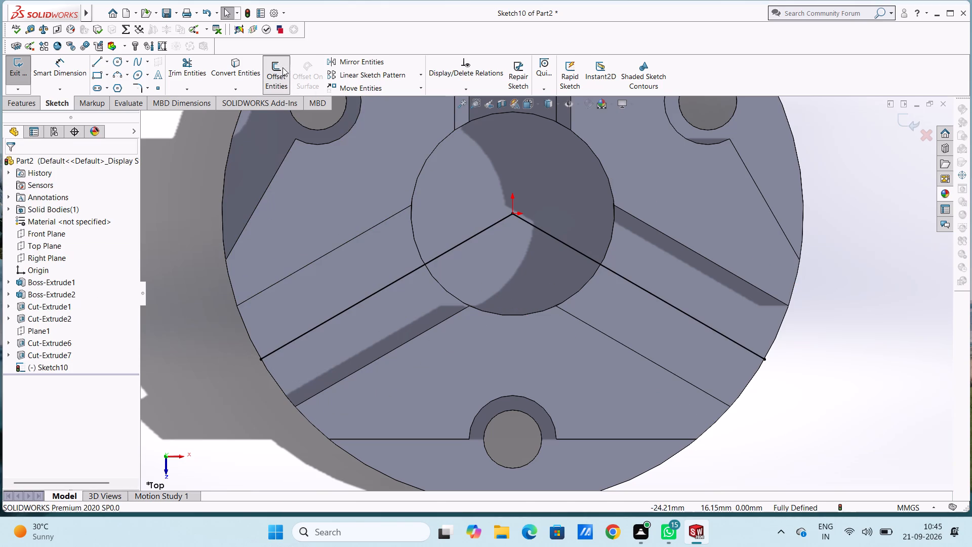
{"action": "left_click", "coordinate": [382, 287]}
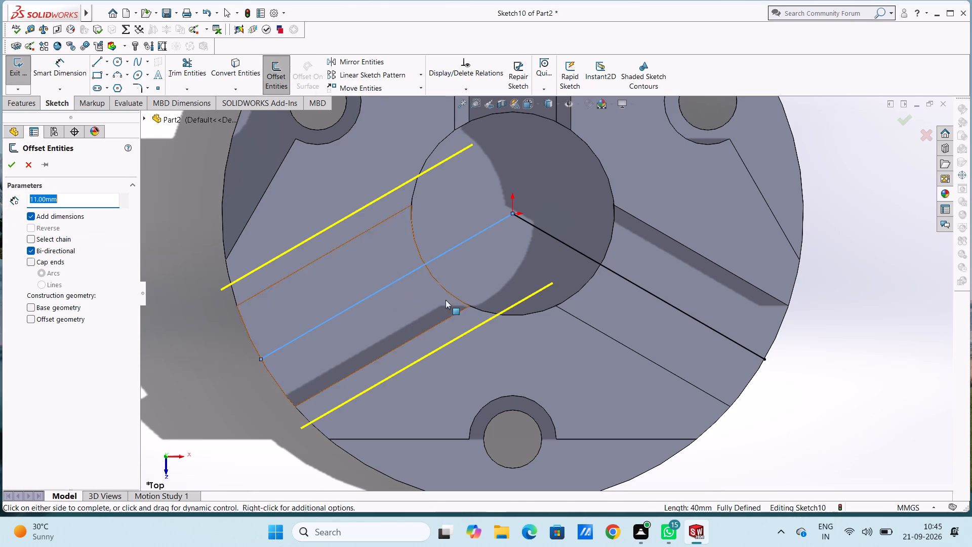
{"action": "left_click", "coordinate": [654, 297]}
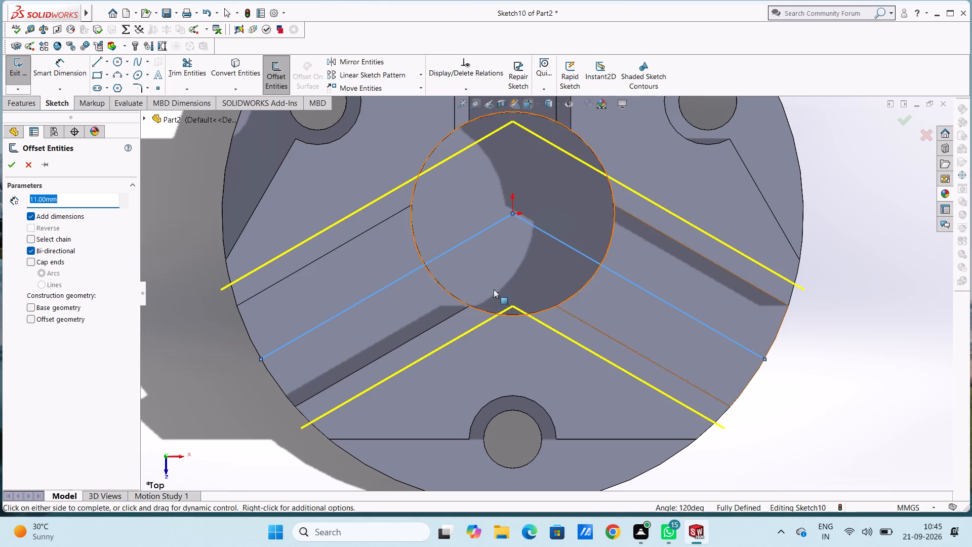
{"action": "left_click", "coordinate": [15, 167]}
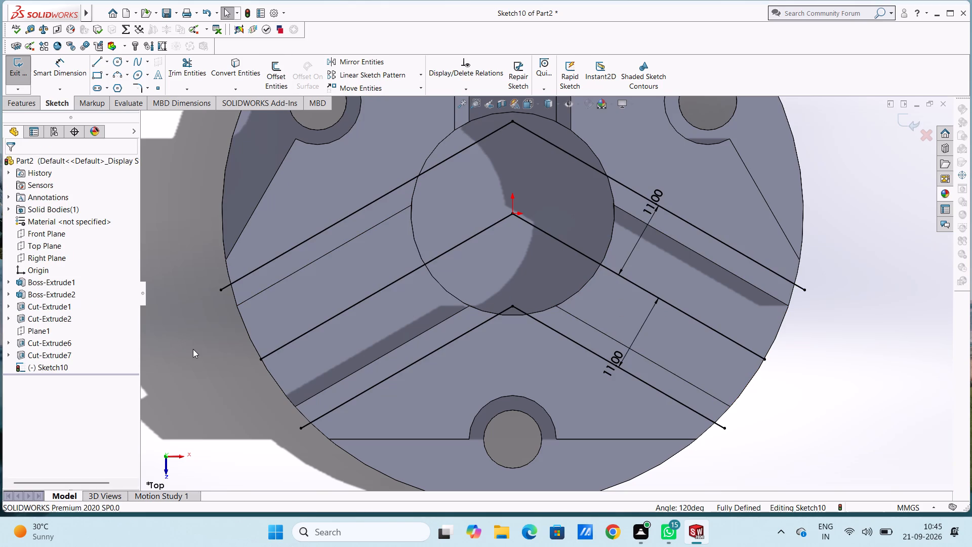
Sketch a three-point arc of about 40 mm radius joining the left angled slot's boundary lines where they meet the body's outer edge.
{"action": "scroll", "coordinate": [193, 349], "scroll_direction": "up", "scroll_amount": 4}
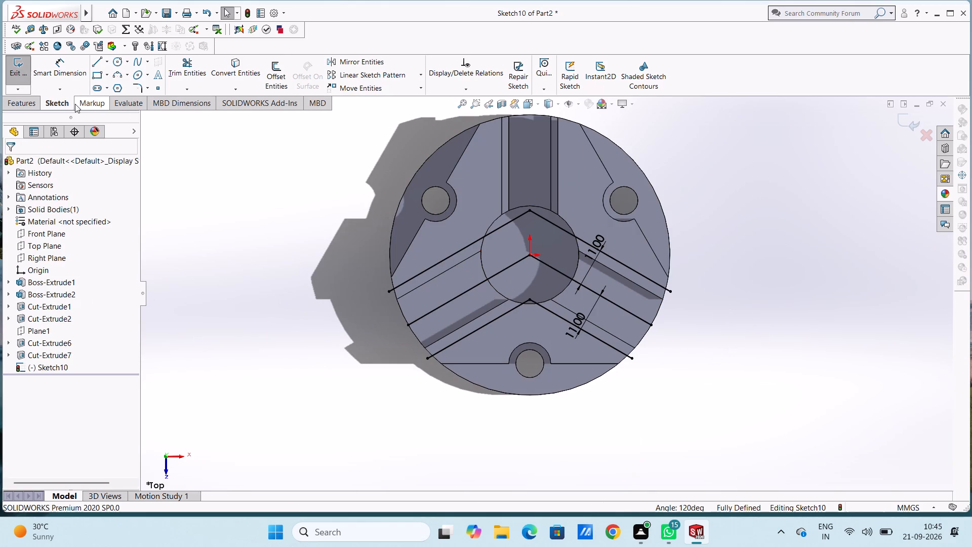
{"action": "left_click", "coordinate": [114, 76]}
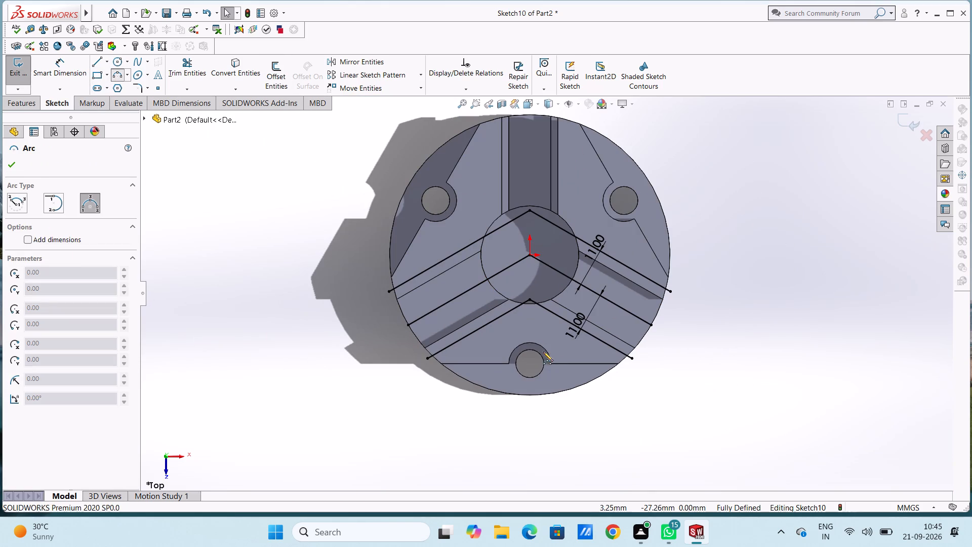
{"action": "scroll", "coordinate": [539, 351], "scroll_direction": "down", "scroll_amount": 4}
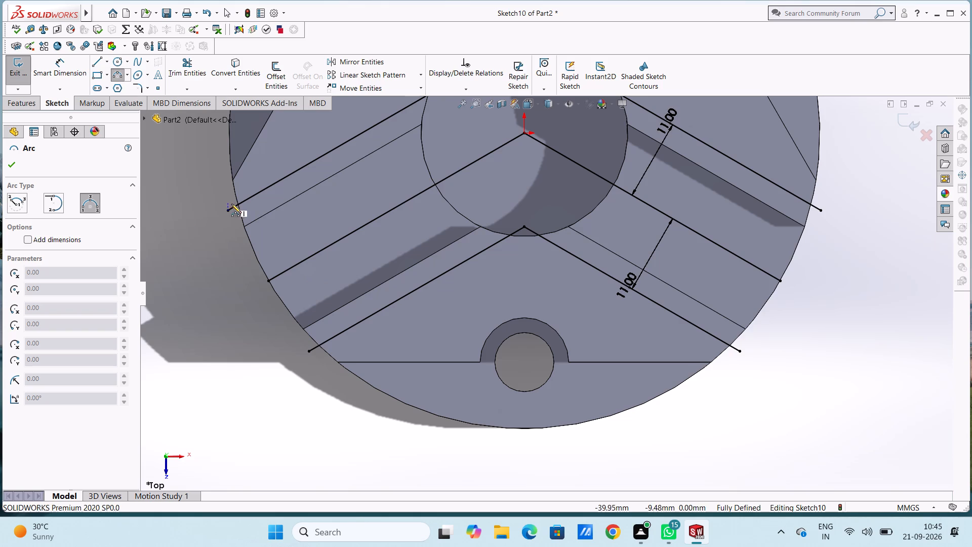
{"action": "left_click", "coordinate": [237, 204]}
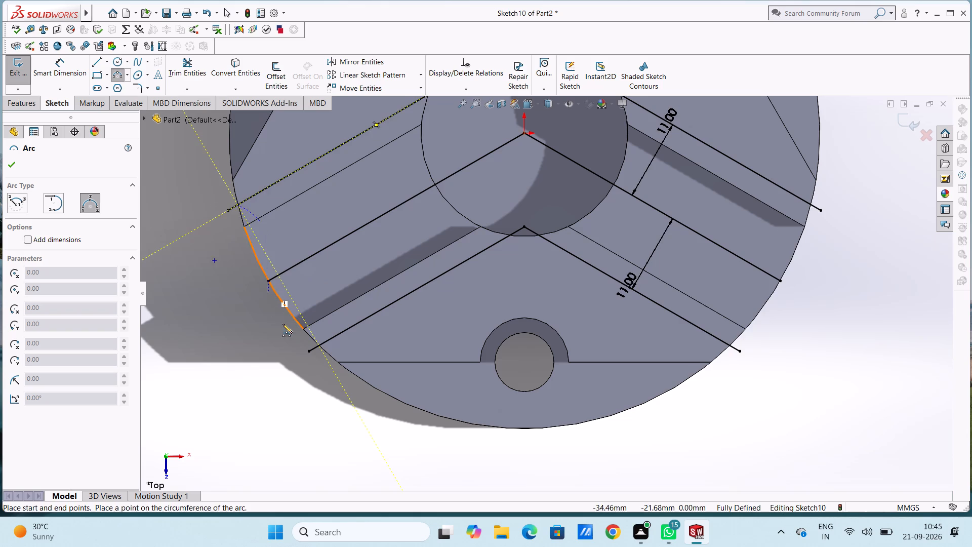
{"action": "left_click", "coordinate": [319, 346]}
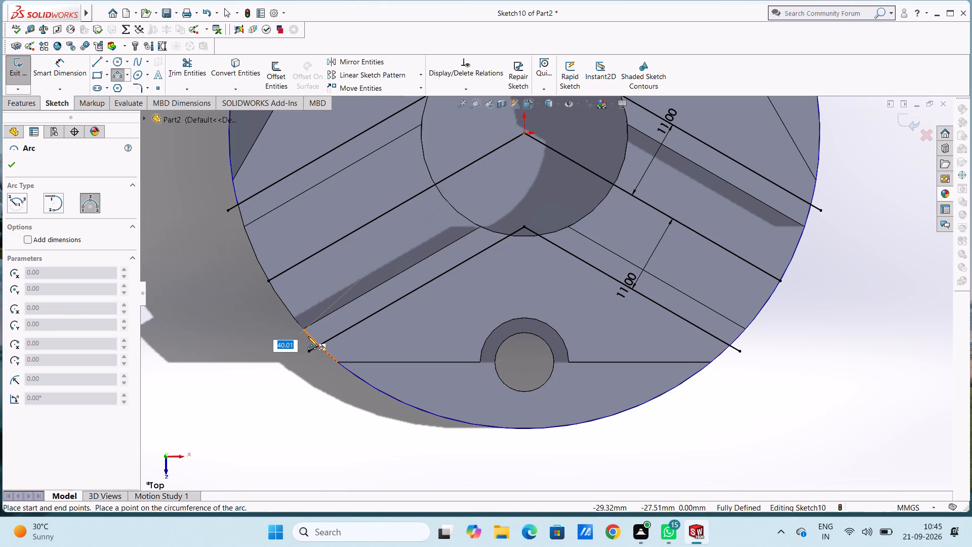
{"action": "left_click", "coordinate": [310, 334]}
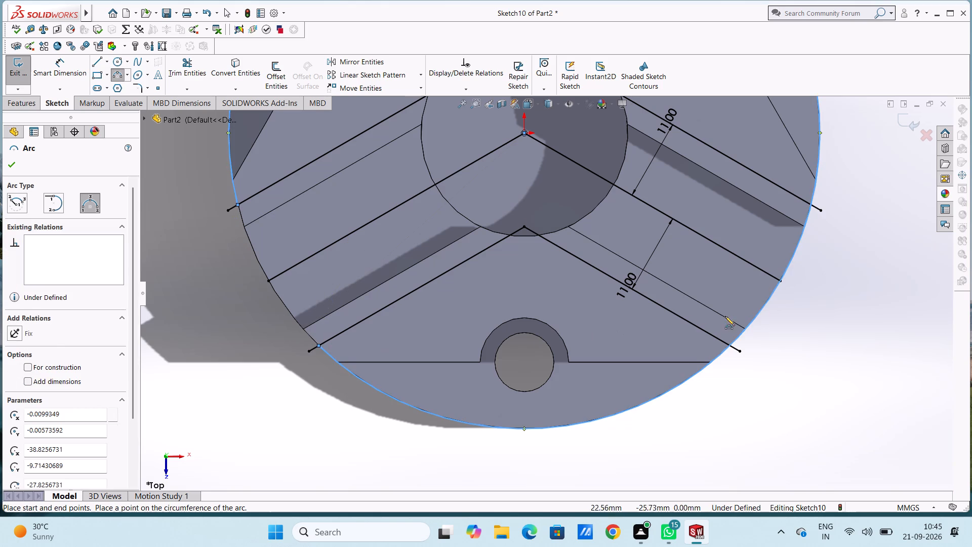
Sketch a three-point arc of about 40 mm radius along the outer edge between the right angled slot's two boundary lines.
{"action": "left_click", "coordinate": [809, 204]}
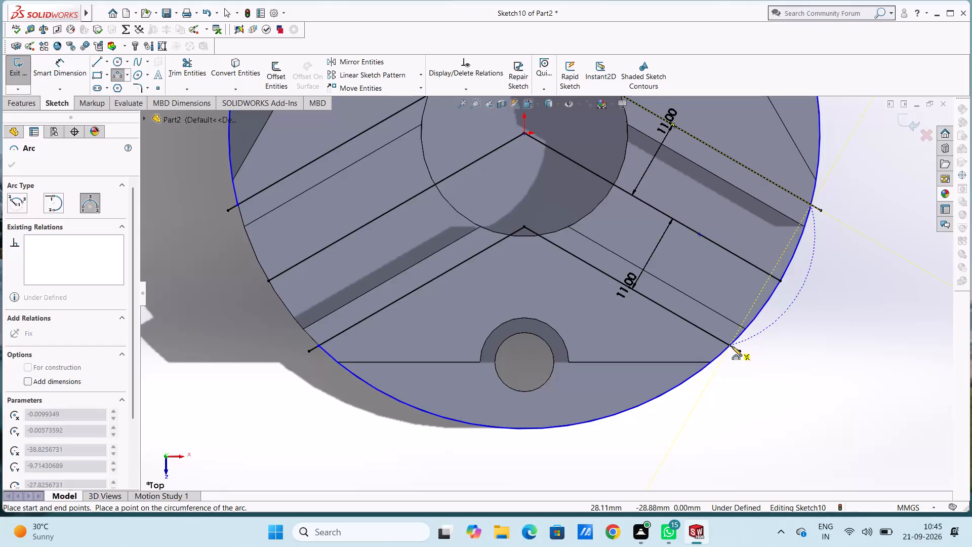
{"action": "left_click", "coordinate": [728, 344]}
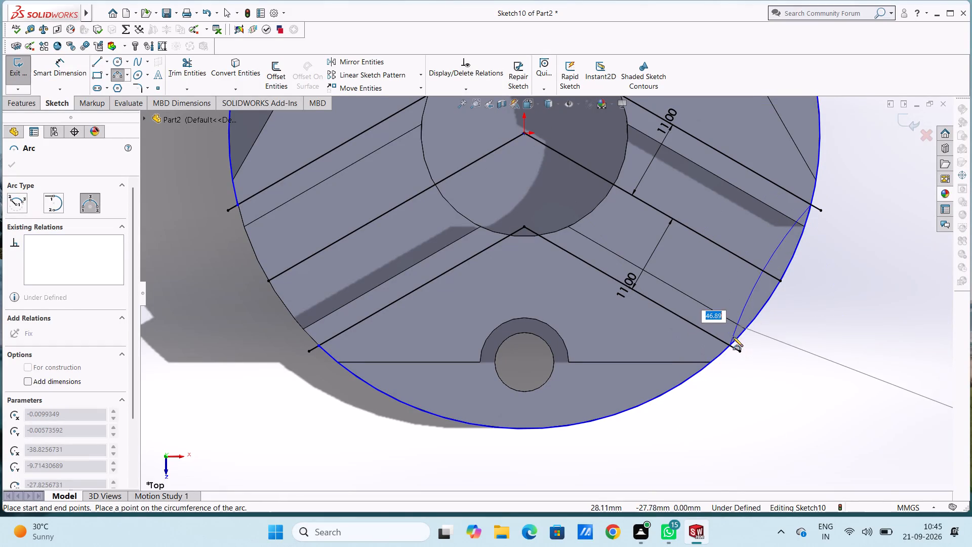
{"action": "left_click", "coordinate": [759, 310]}
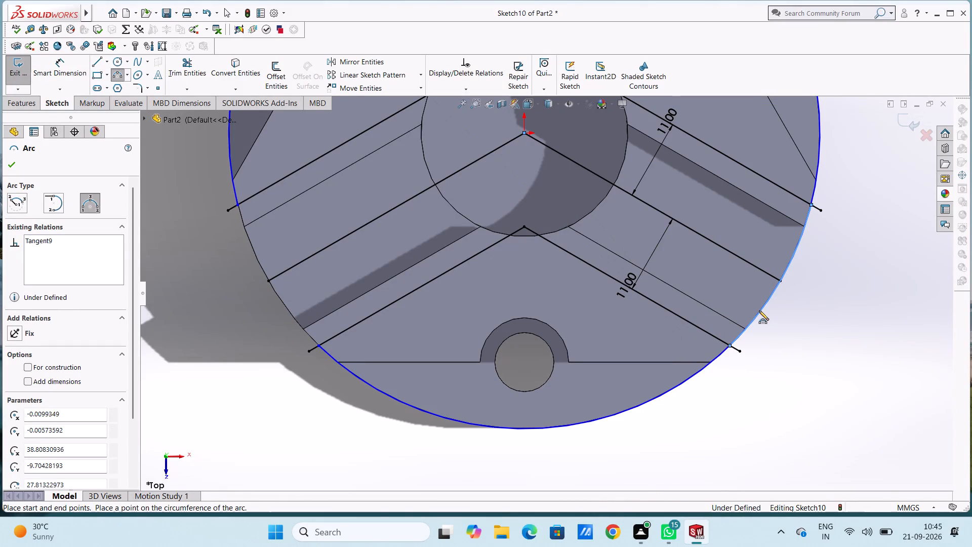
{"action": "key", "text": "Escape"}
{"action": "key", "text": "Escape"}
{"action": "key", "text": "Escape"}
{"action": "key", "text": "Escape"}
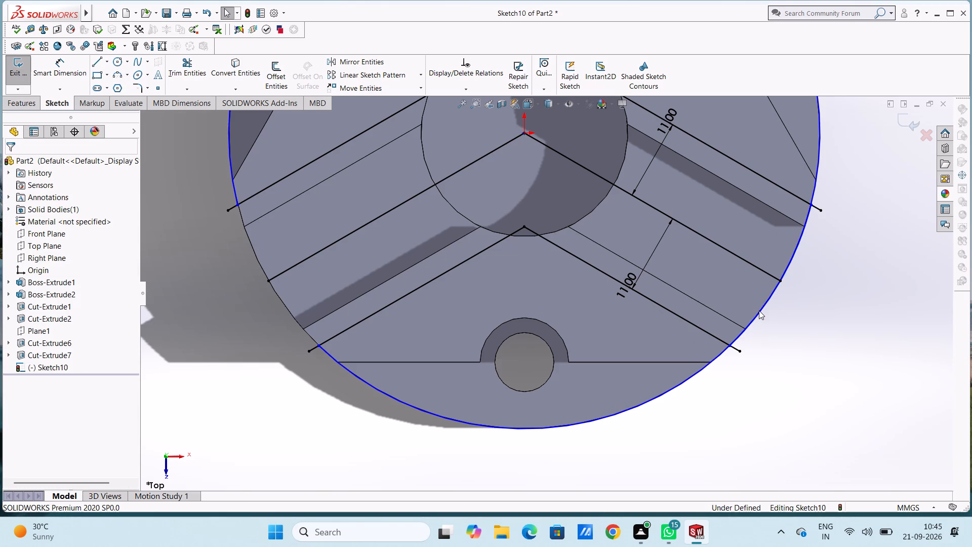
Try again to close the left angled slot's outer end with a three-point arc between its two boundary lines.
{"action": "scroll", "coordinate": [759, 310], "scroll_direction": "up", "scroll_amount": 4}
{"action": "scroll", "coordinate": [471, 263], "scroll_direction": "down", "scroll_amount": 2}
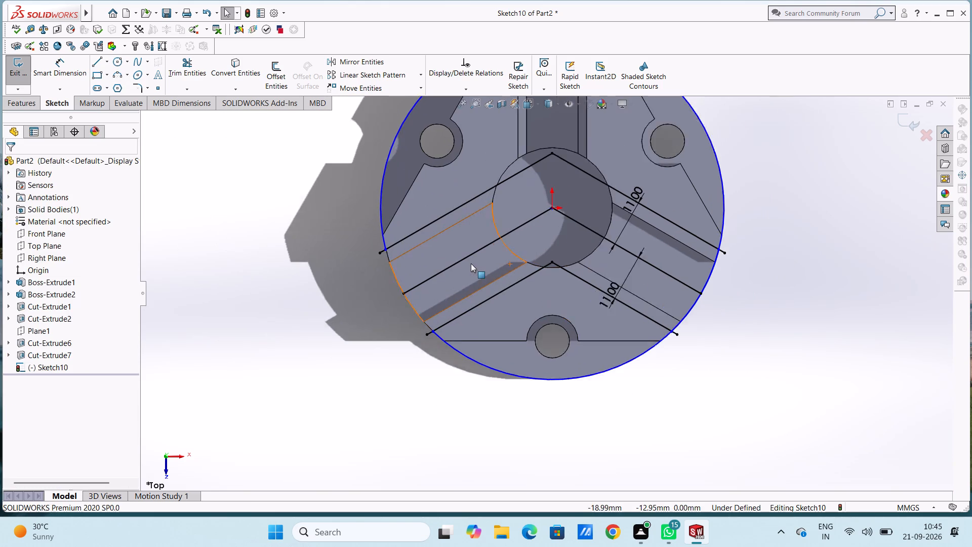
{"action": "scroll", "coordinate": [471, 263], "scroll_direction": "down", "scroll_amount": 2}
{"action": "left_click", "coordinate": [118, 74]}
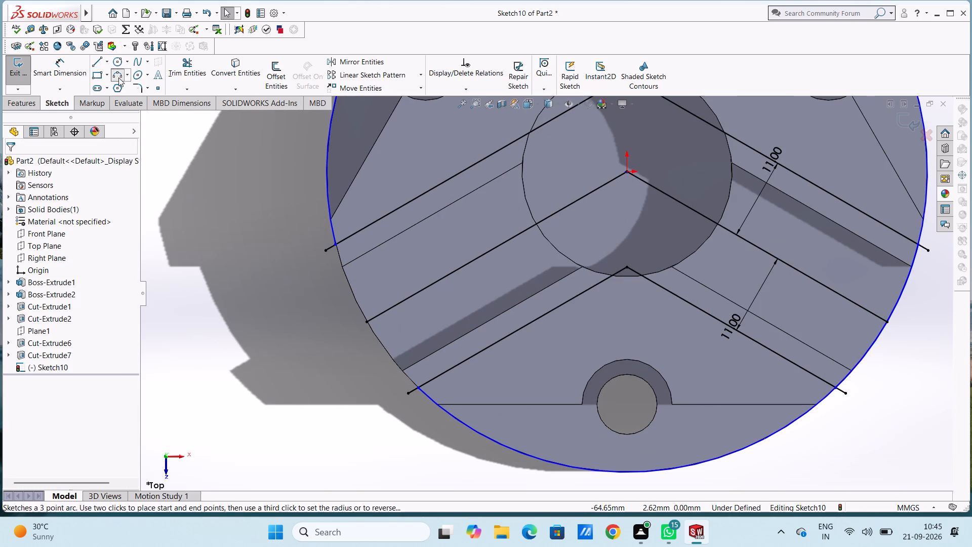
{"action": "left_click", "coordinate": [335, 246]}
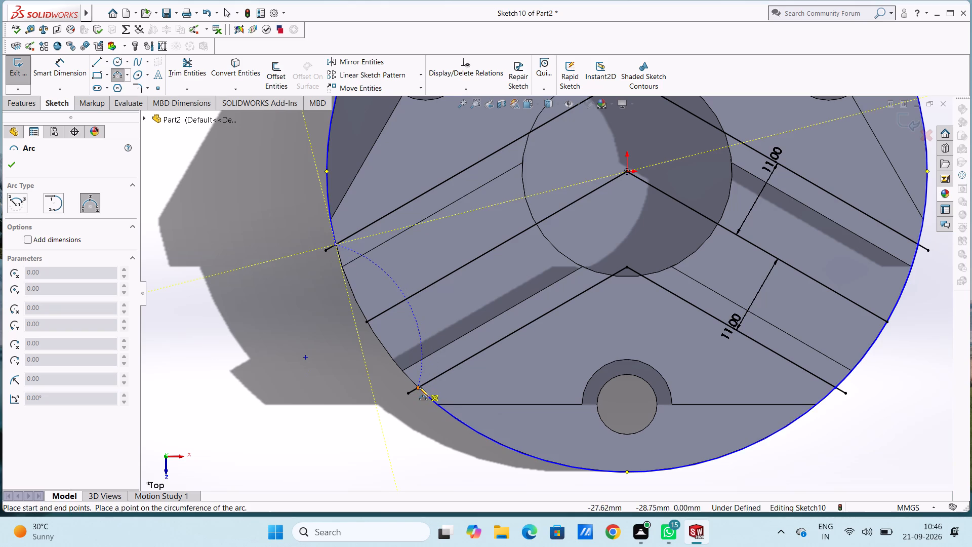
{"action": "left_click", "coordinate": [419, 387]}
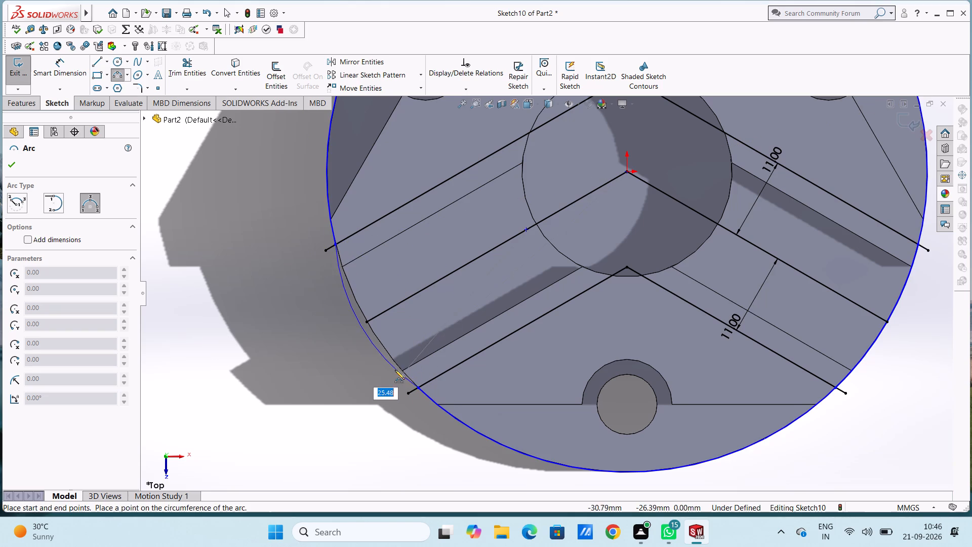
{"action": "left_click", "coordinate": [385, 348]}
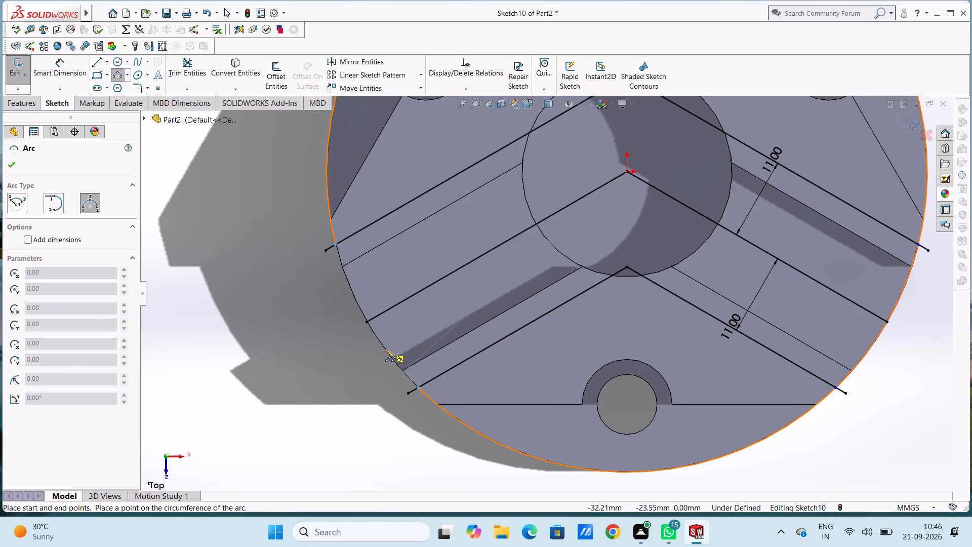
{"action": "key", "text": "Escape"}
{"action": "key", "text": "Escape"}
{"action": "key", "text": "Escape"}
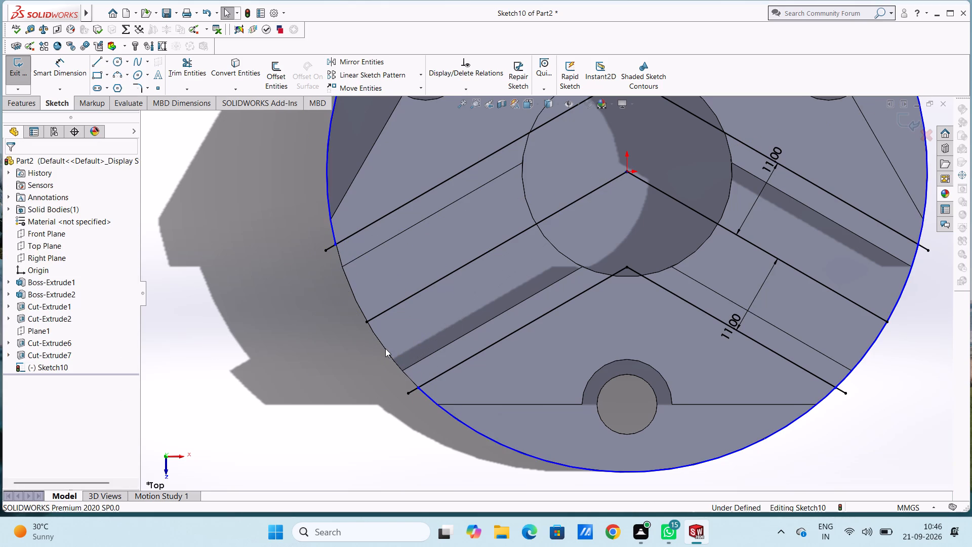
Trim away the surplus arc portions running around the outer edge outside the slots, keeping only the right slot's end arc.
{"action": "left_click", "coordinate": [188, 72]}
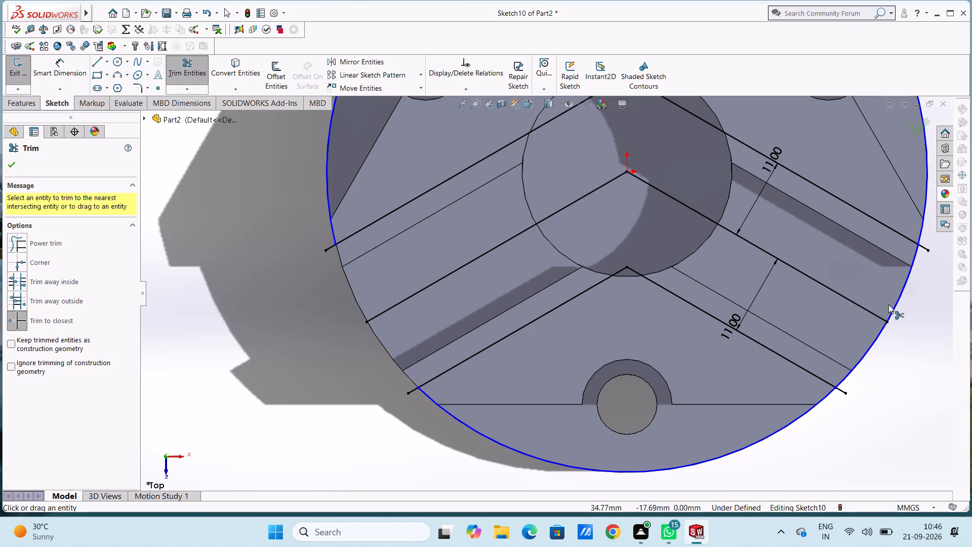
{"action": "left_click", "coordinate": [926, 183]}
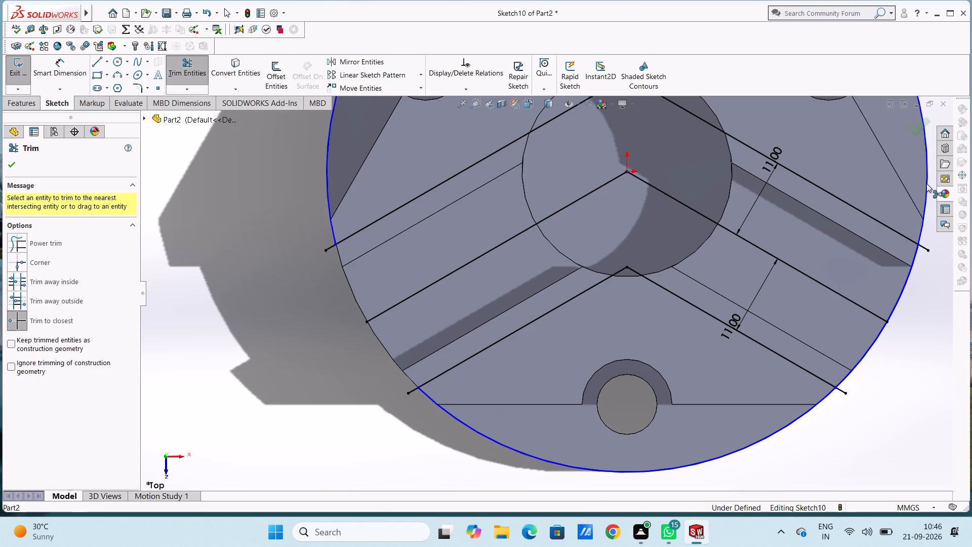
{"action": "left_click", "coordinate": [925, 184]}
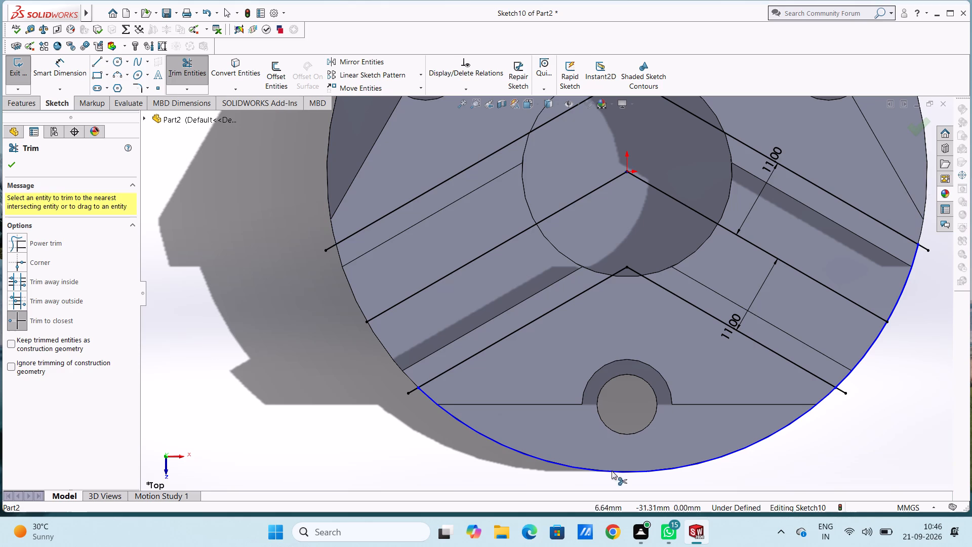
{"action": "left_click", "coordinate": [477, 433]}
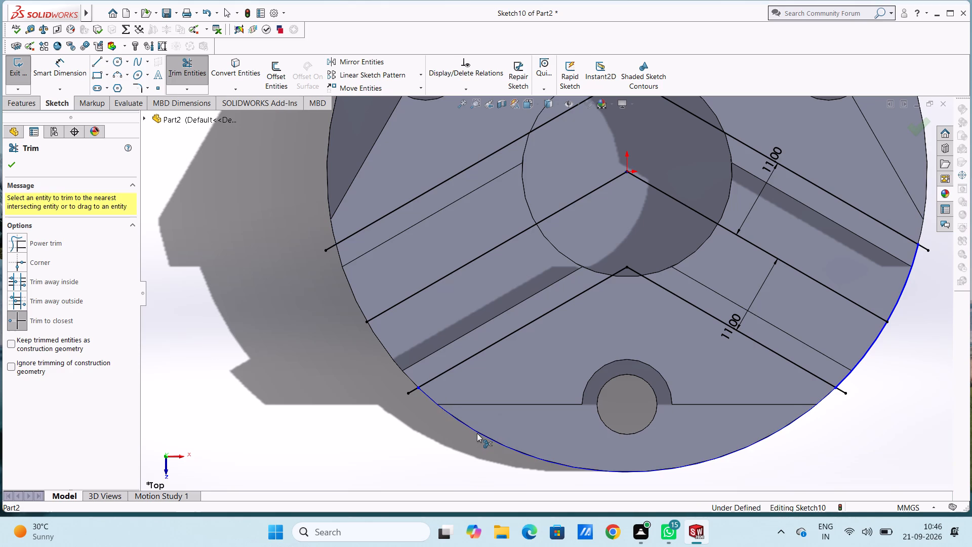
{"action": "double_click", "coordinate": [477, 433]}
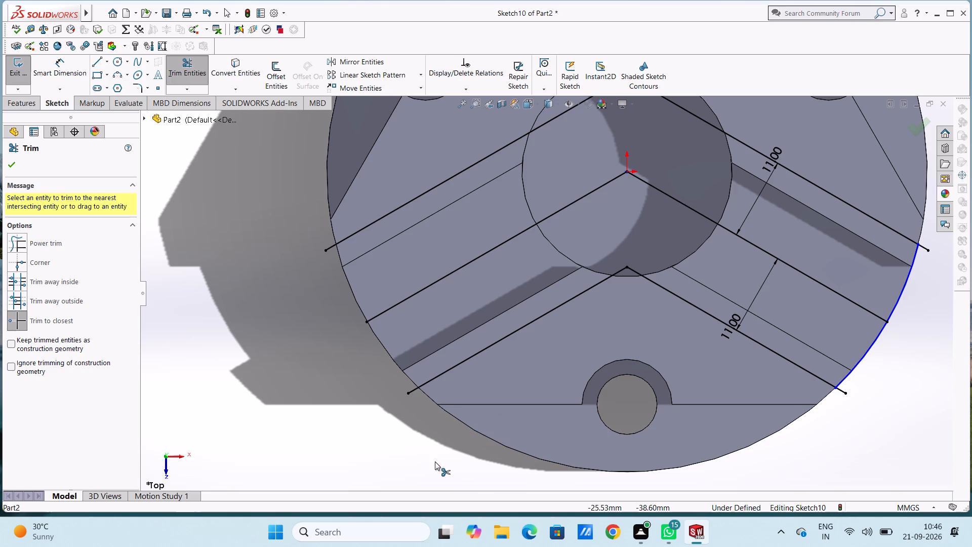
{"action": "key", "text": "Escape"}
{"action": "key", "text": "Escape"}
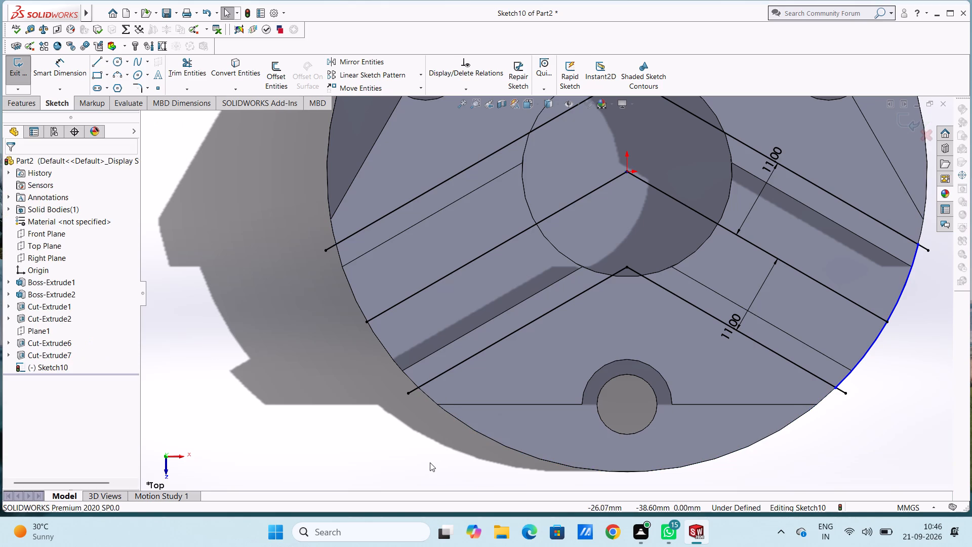
Sketch a three-point arc of 40 mm radius across the left angled slot's outer end, between its two boundary lines.
{"action": "middle_click_drag", "start_coordinate": [414, 461], "coordinate": [424, 413]}
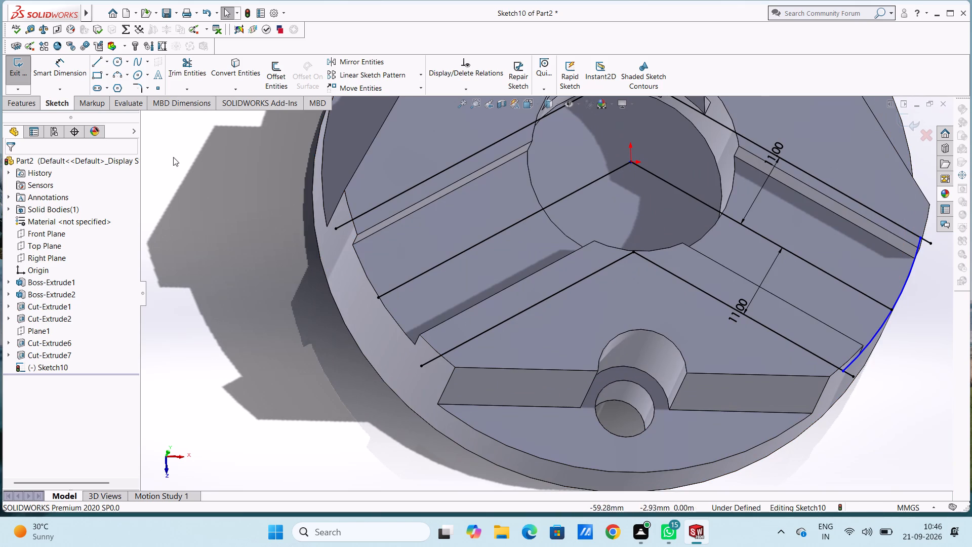
{"action": "left_click", "coordinate": [114, 73]}
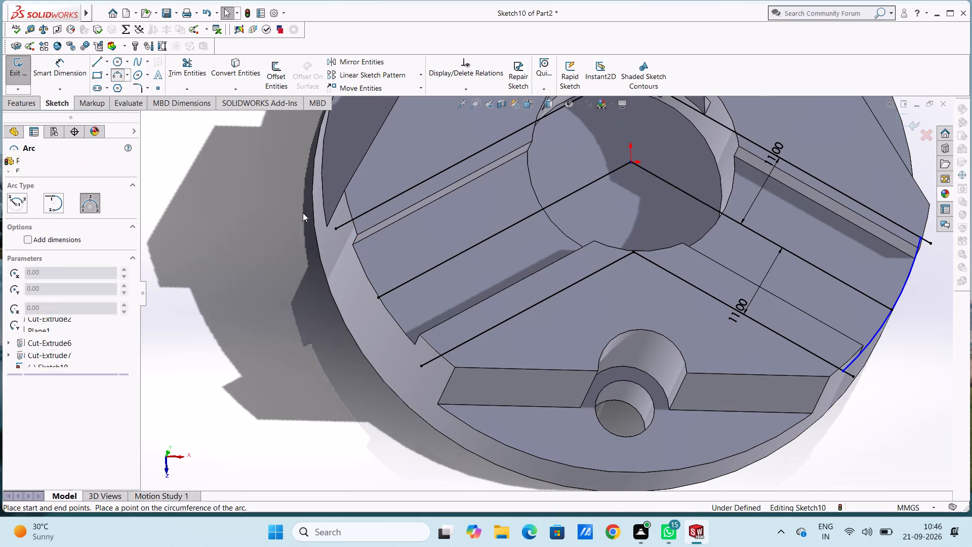
{"action": "left_click", "coordinate": [352, 220]}
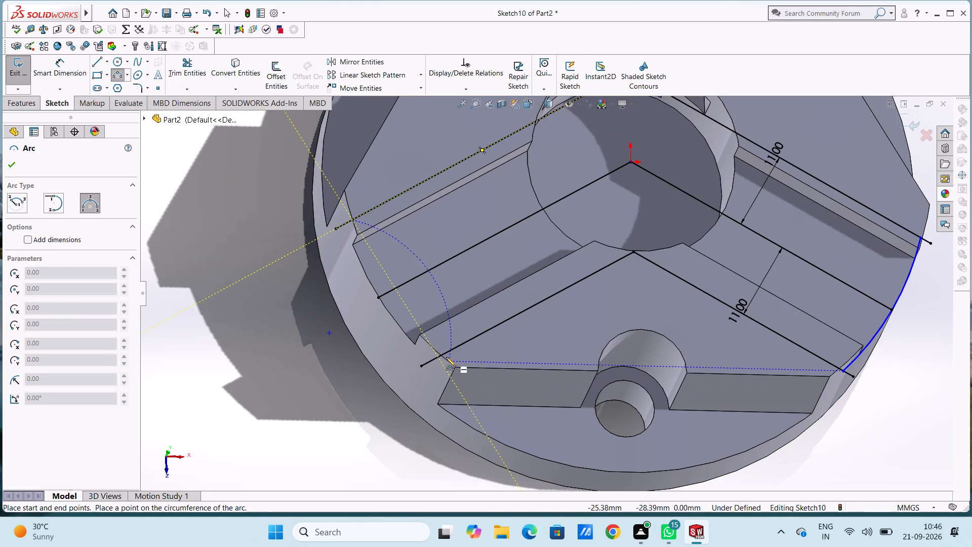
{"action": "left_click", "coordinate": [441, 356]}
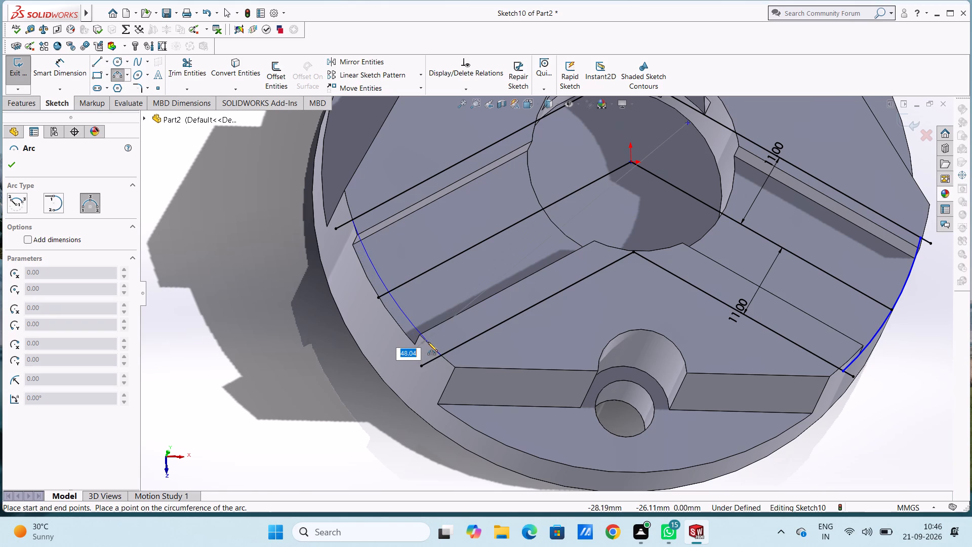
{"action": "type", "text": "40"}
{"action": "key", "text": "Return"}
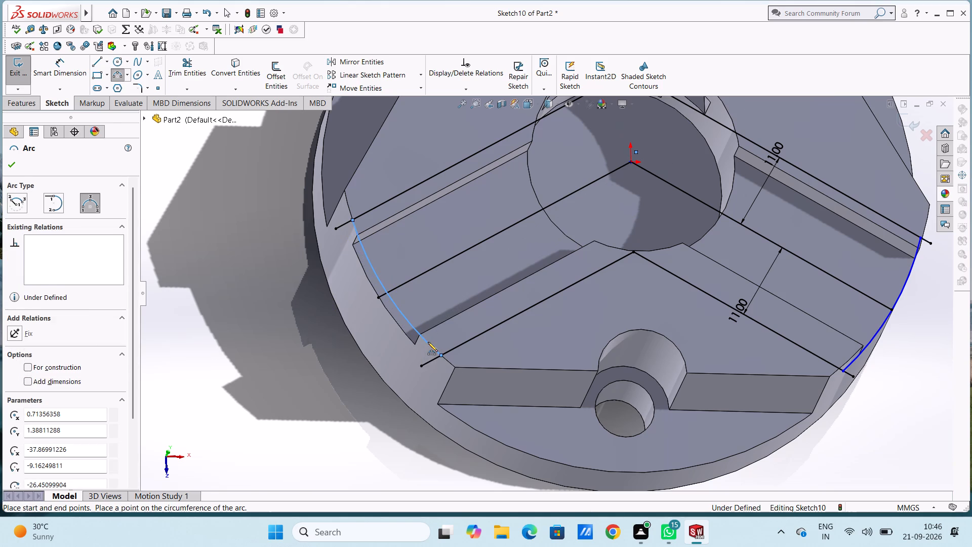
{"action": "key", "text": "Escape"}
{"action": "key", "text": "Escape"}
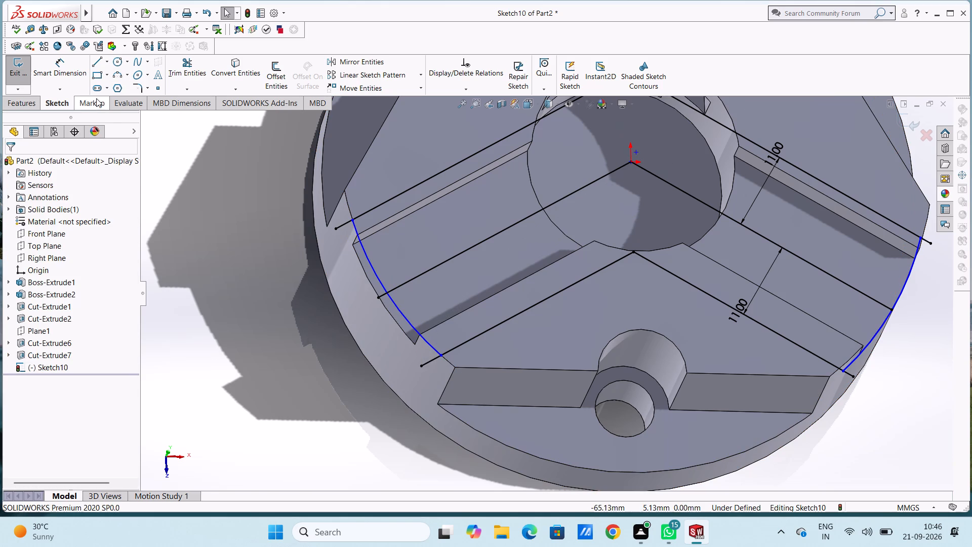
Add a radius dimension to the arc at the left angled slot's outer end.
{"action": "left_click", "coordinate": [50, 69]}
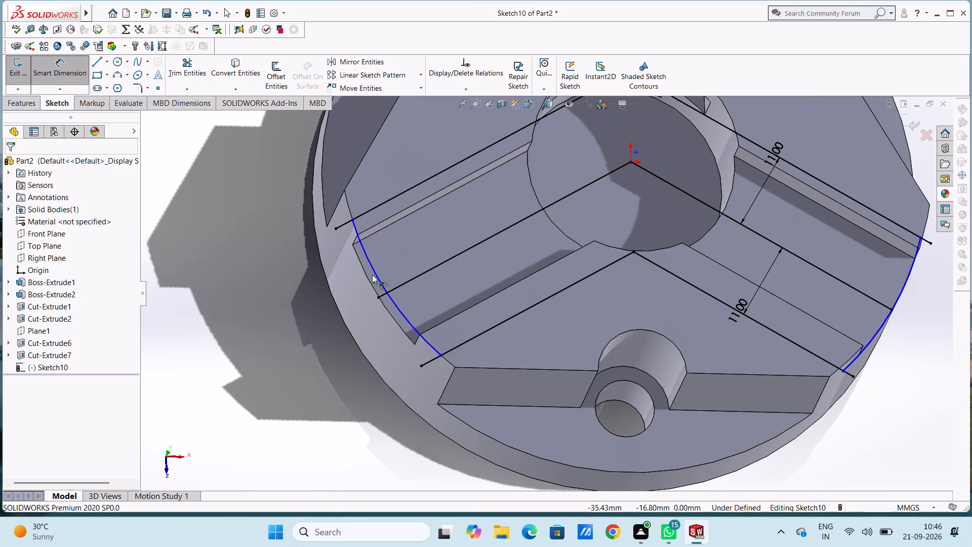
{"action": "left_click", "coordinate": [373, 269]}
{"action": "left_click", "coordinate": [268, 364]}
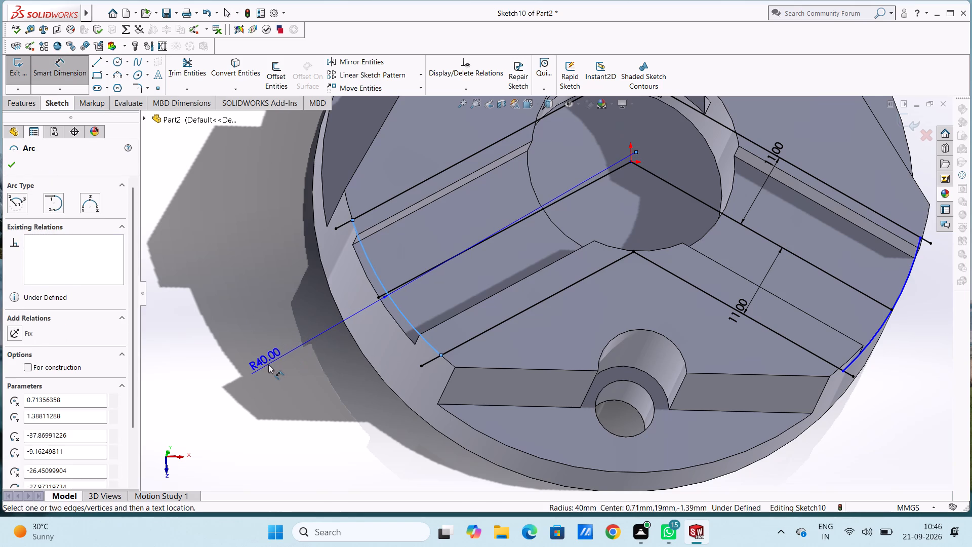
{"action": "left_click", "coordinate": [230, 349]}
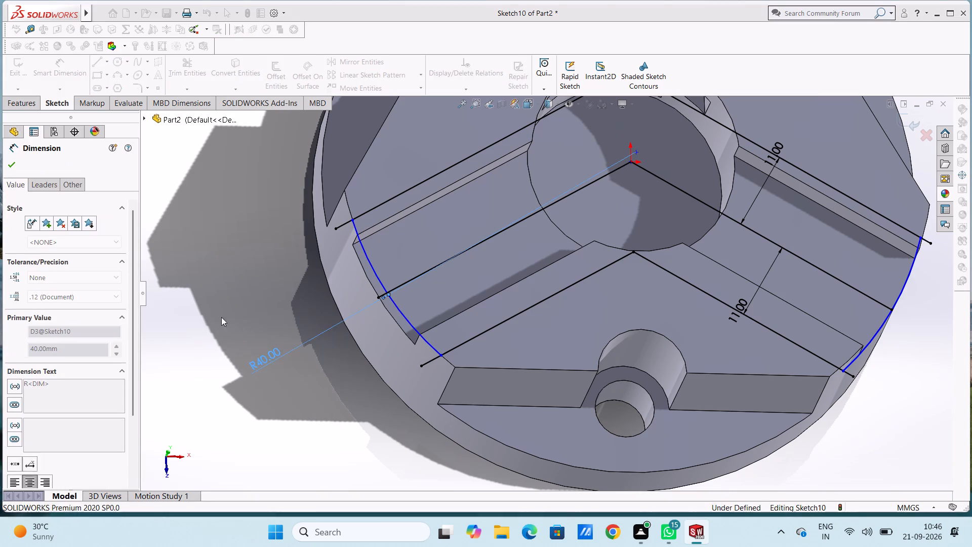
{"action": "left_click", "coordinate": [224, 293]}
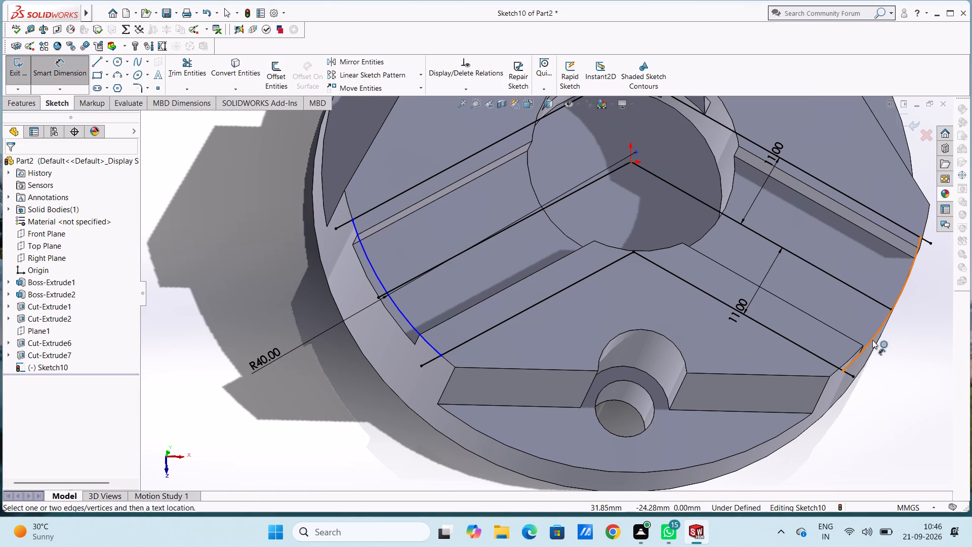
Add a radius dimension to the arc at the right angled slot's outer end.
{"action": "left_click", "coordinate": [872, 341]}
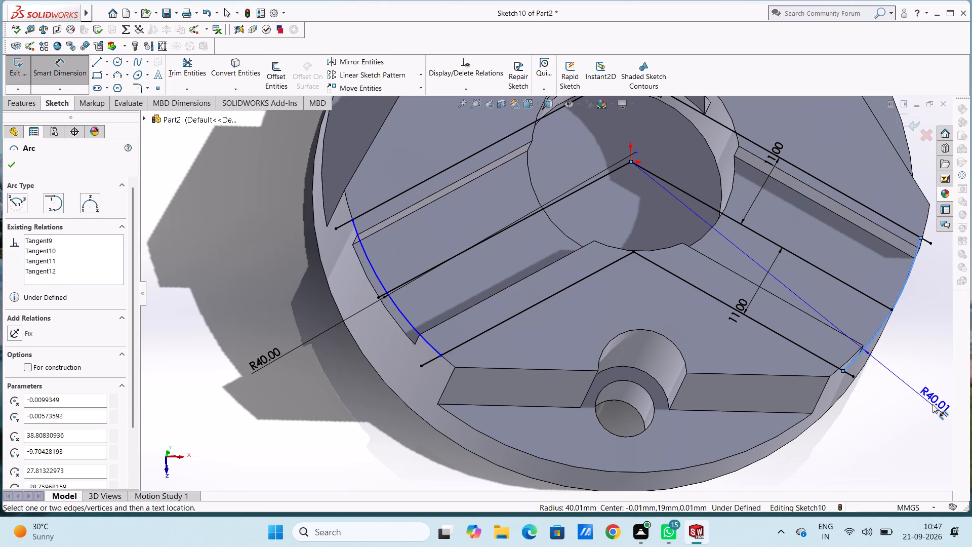
{"action": "left_click", "coordinate": [933, 404]}
{"action": "left_click", "coordinate": [890, 392]}
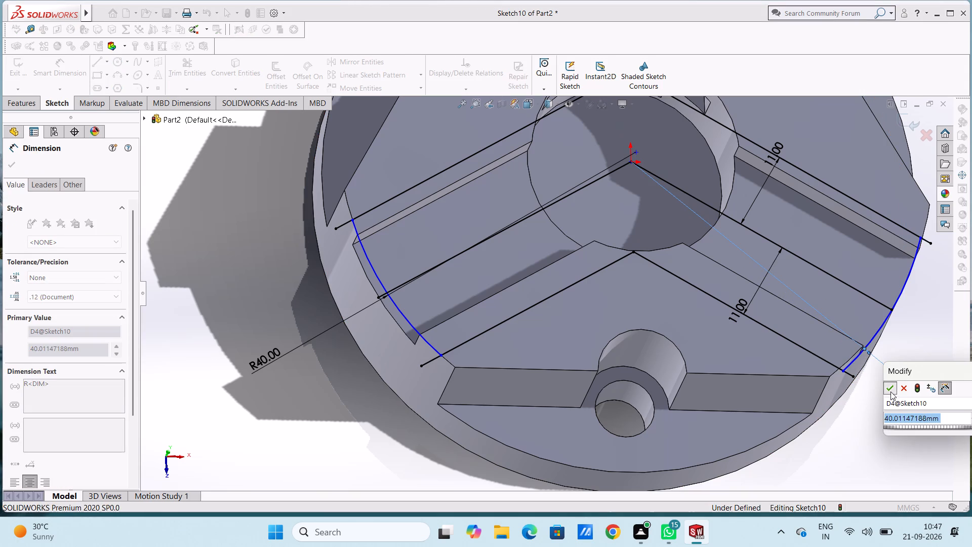
{"action": "left_click", "coordinate": [906, 341]}
{"action": "middle_click_drag", "start_coordinate": [910, 326], "coordinate": [892, 382]}
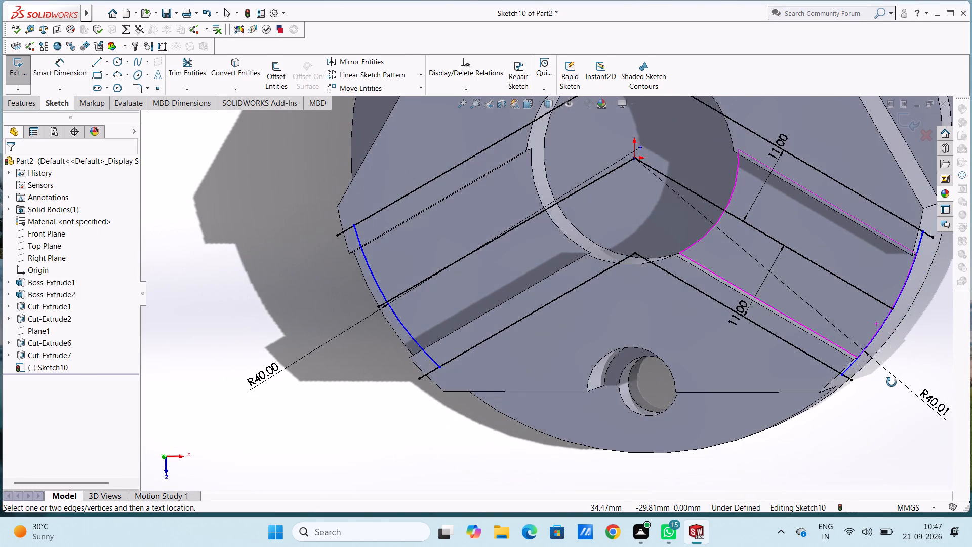
Set the radius dimension of the arc at the right angled slot's outer end to 40 mm.
{"action": "middle_click_drag", "start_coordinate": [892, 382], "coordinate": [902, 369]}
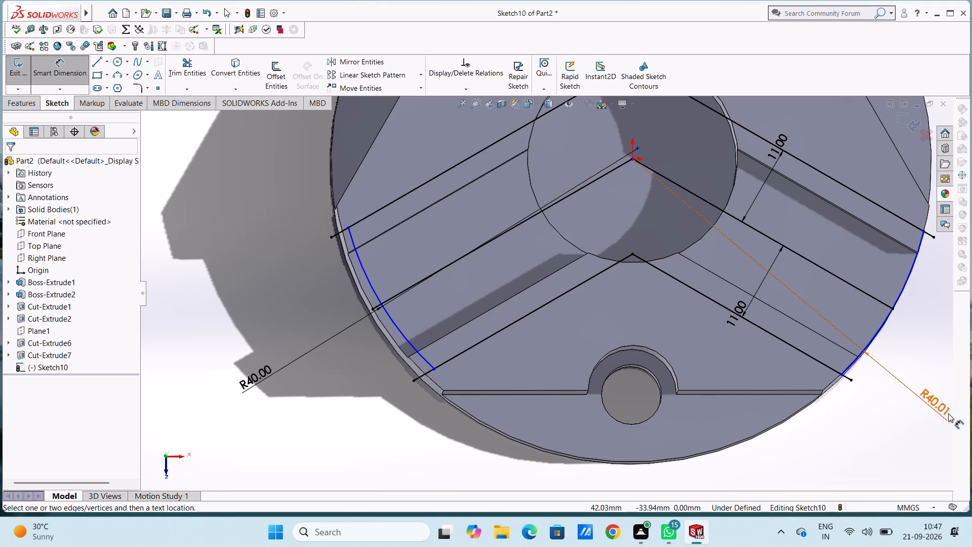
{"action": "double_click", "coordinate": [936, 406]}
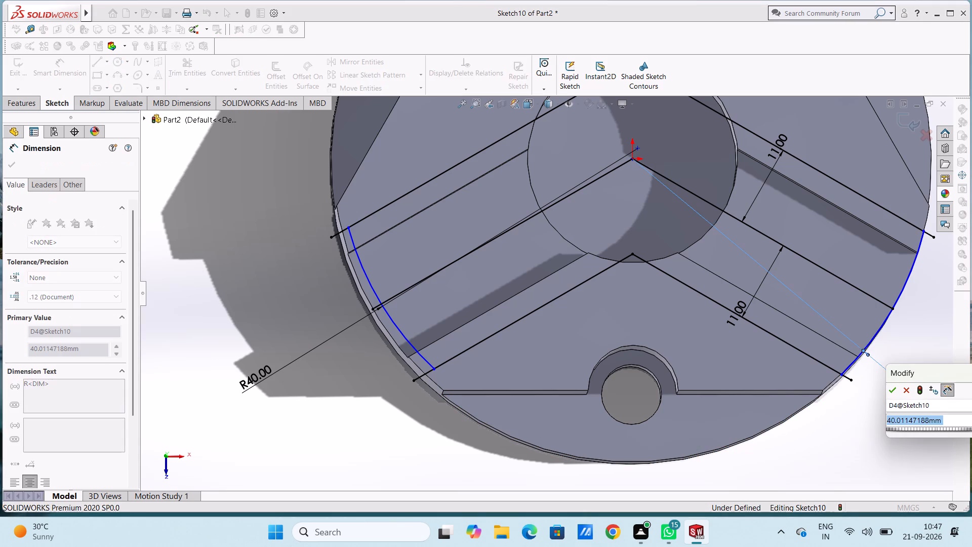
{"action": "key", "text": "1"}
{"action": "key", "text": "BackSpace"}
{"action": "type", "text": "40"}
{"action": "key", "text": "Return"}
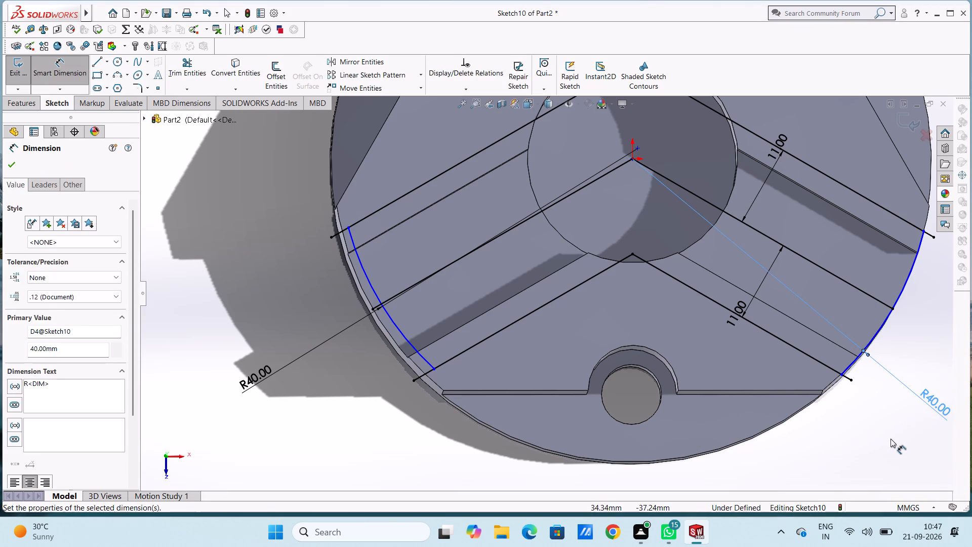
{"action": "left_click", "coordinate": [890, 439]}
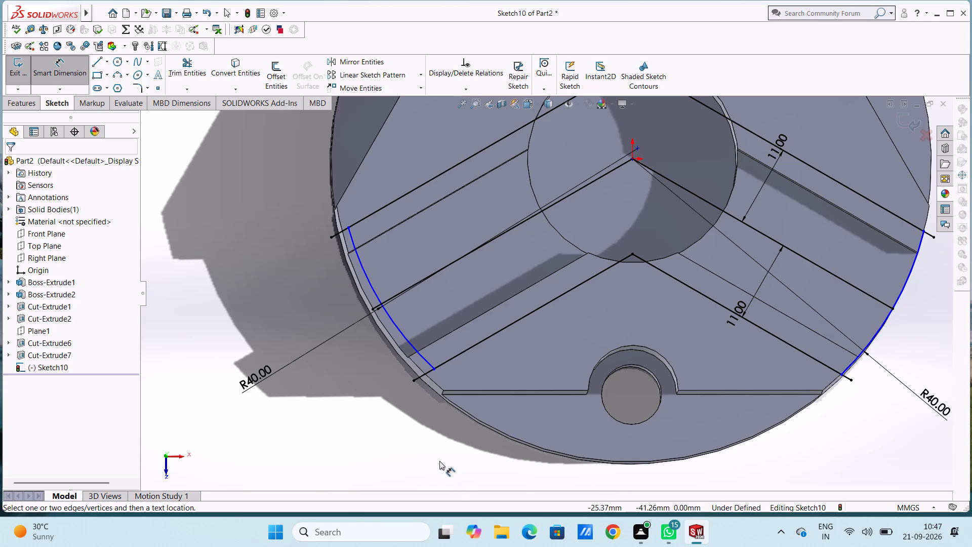
{"action": "key", "text": "Escape"}
{"action": "key", "text": "Escape"}
Delete the 40 mm radius arc at the left angled slot's outer end.
{"action": "middle_click_drag", "start_coordinate": [402, 436], "coordinate": [390, 451]}
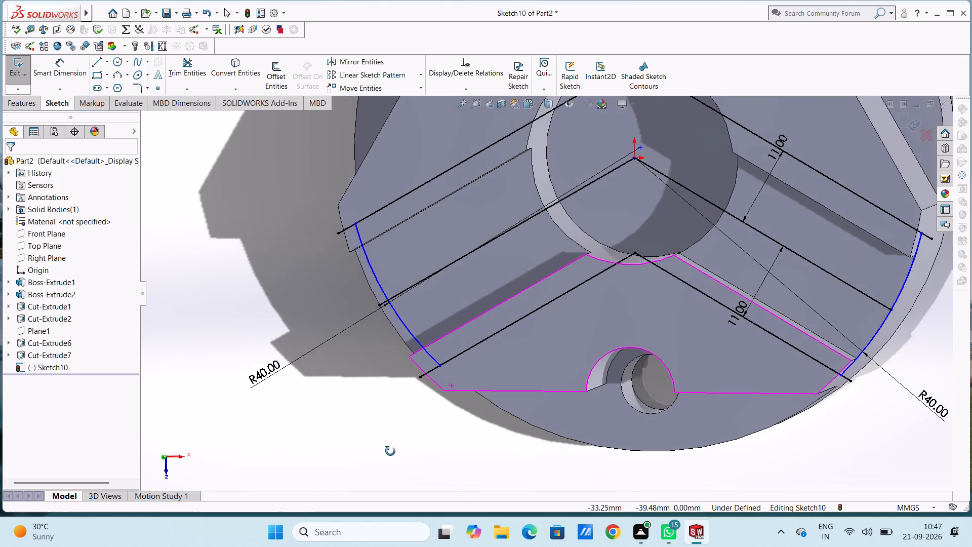
{"action": "middle_click_drag", "start_coordinate": [390, 451], "coordinate": [405, 422]}
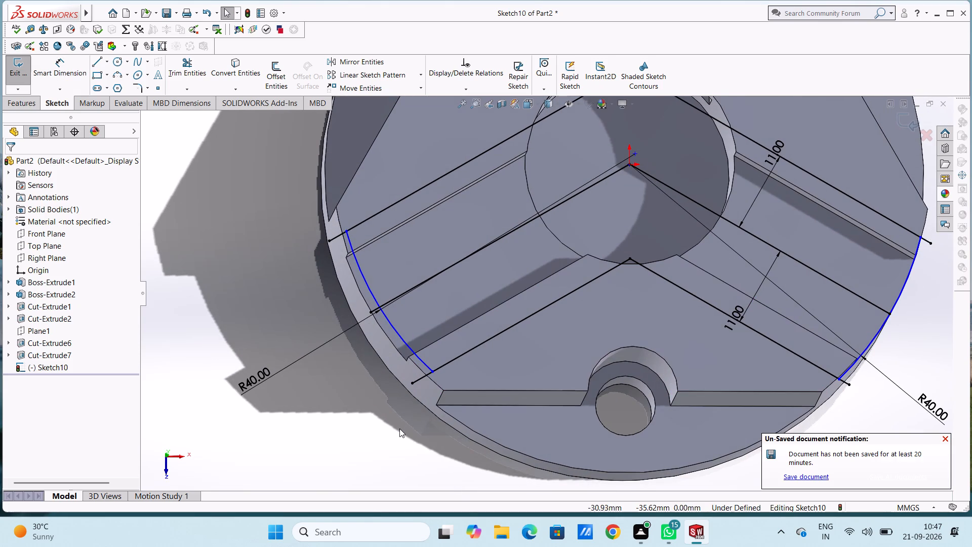
{"action": "key", "text": "ctrl+5"}
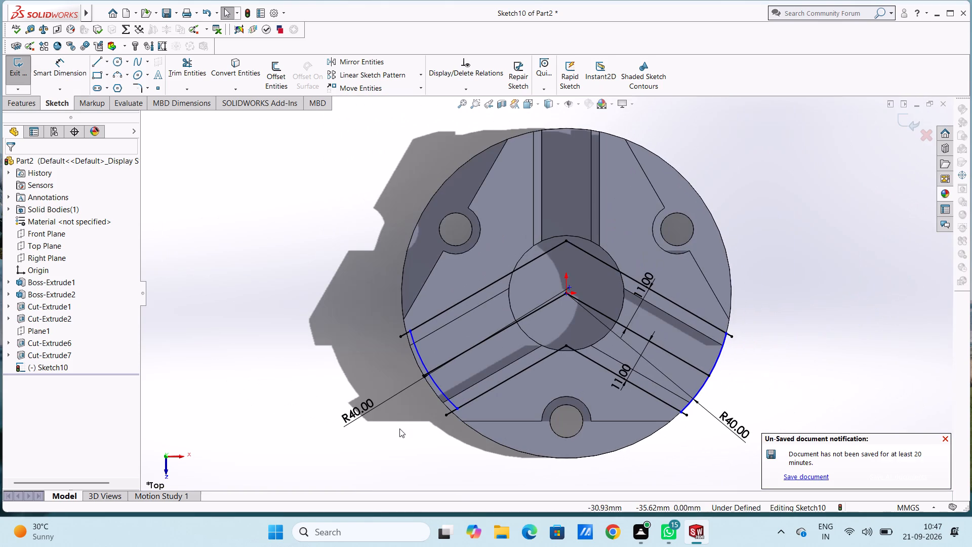
{"action": "scroll", "coordinate": [603, 368], "scroll_direction": "down", "scroll_amount": 4}
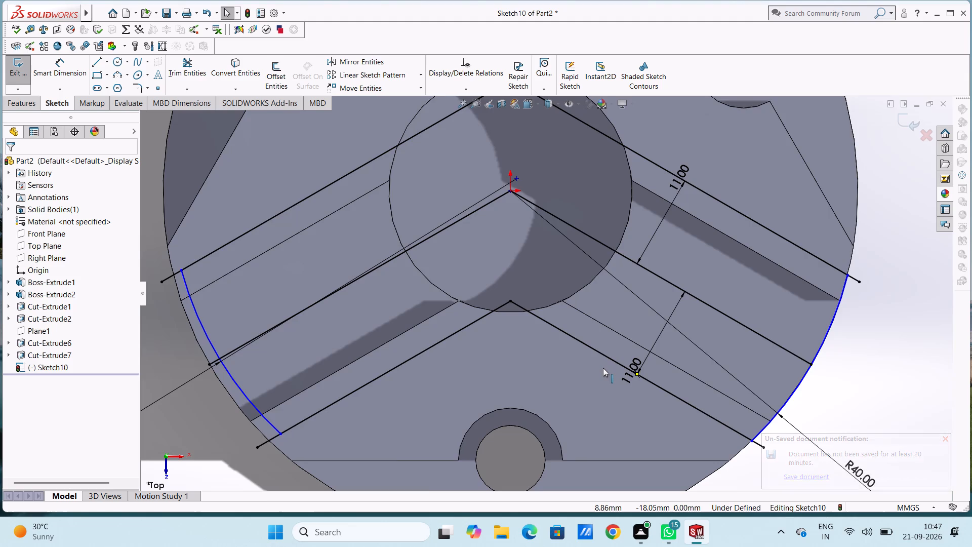
{"action": "scroll", "coordinate": [603, 368], "scroll_direction": "up", "scroll_amount": 3}
{"action": "scroll", "coordinate": [306, 330], "scroll_direction": "down", "scroll_amount": 2}
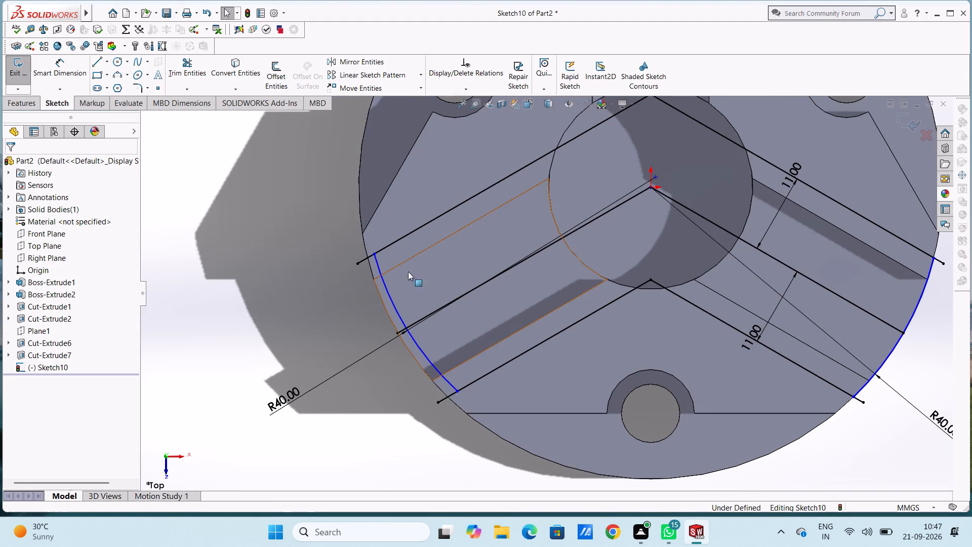
{"action": "left_click", "coordinate": [392, 308]}
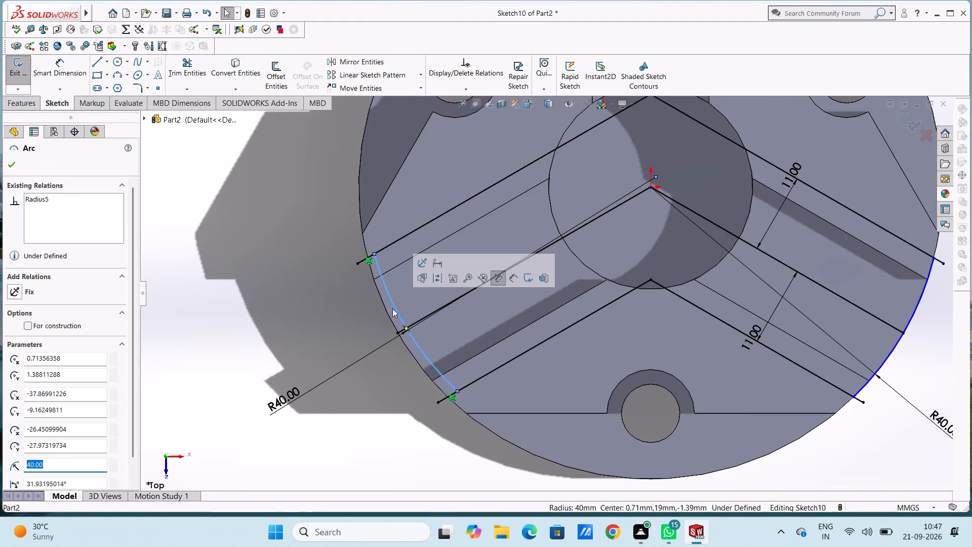
{"action": "key", "text": "Delete"}
{"action": "left_click", "coordinate": [417, 266]}
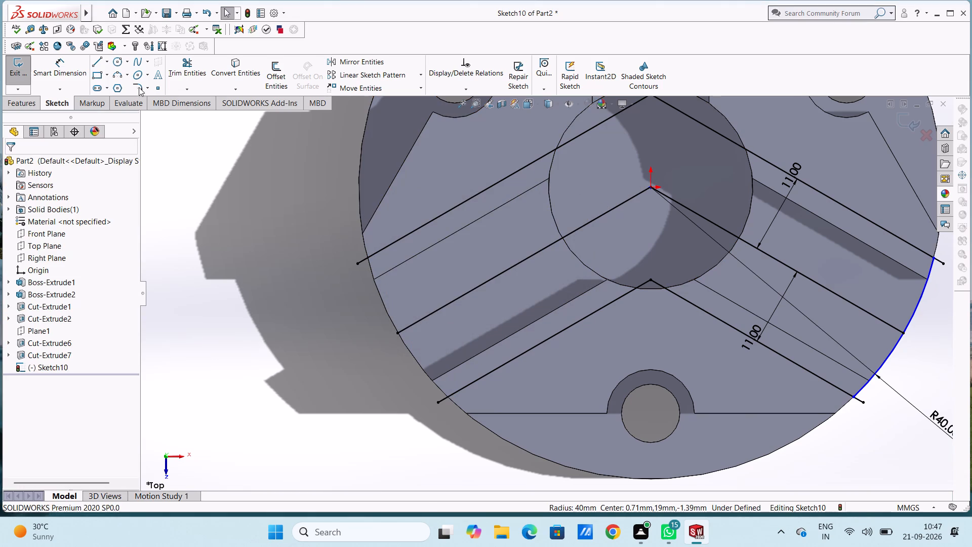
Sketch a circle of about 40 mm radius centred on the body's axis, reaching the body's outer edge.
{"action": "left_click", "coordinate": [119, 60]}
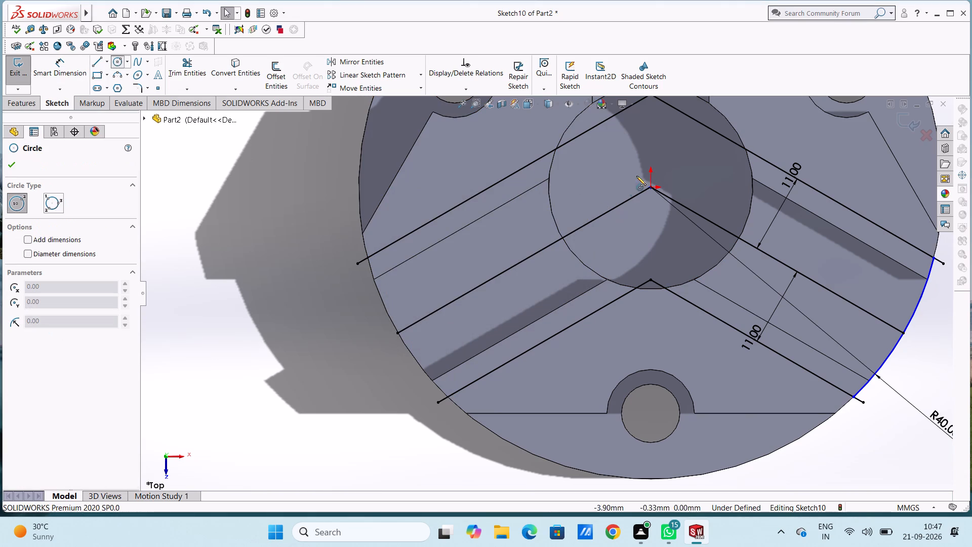
{"action": "left_click", "coordinate": [652, 188]}
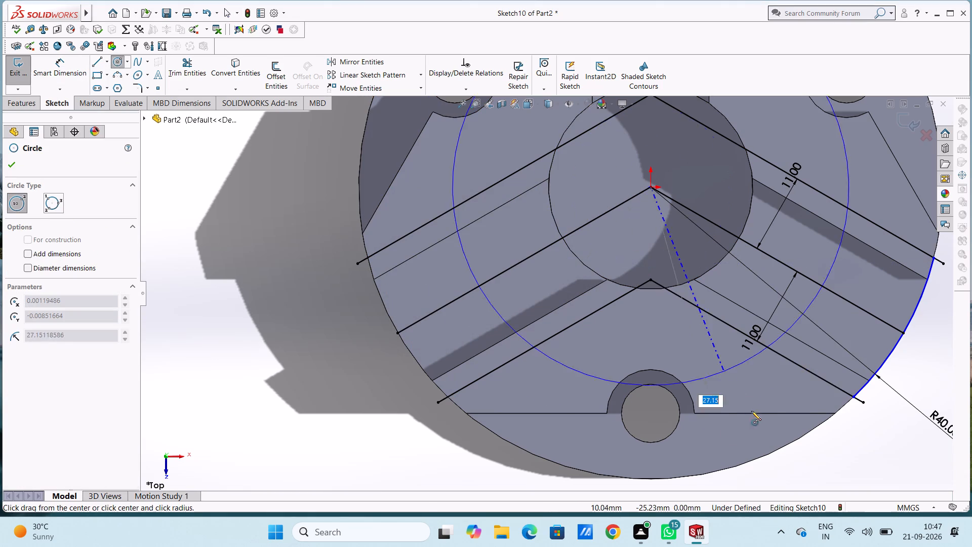
{"action": "left_click", "coordinate": [770, 454]}
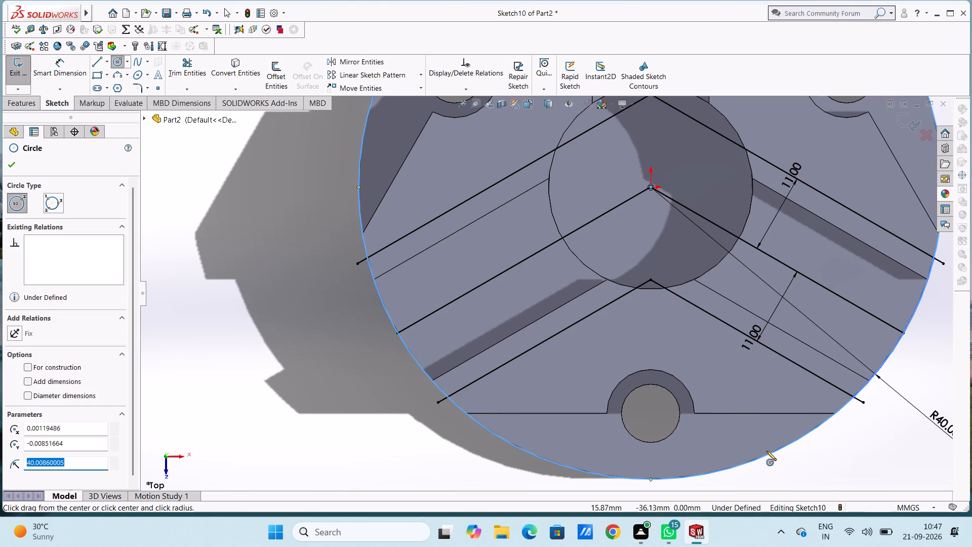
{"action": "key", "text": "Escape"}
{"action": "key", "text": "Escape"}
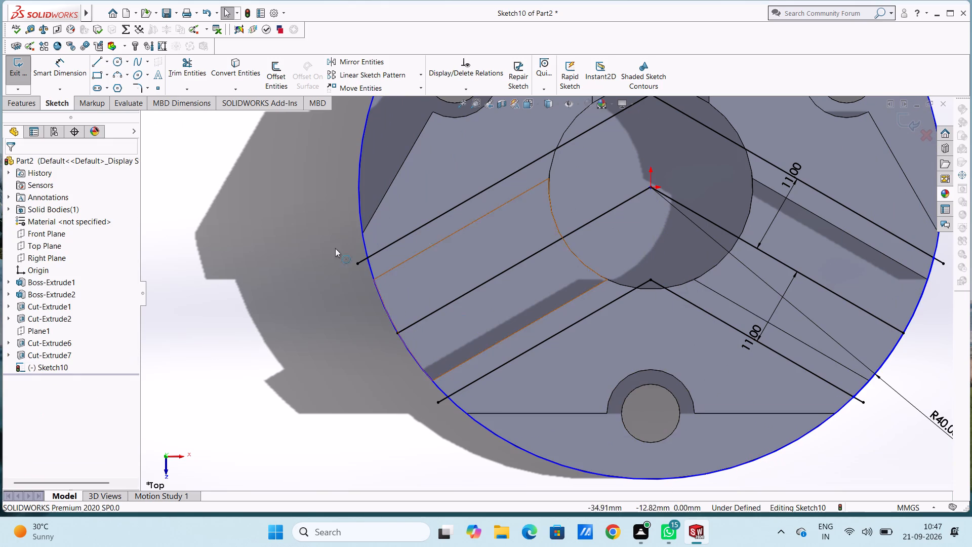
Trim away the circle's portions outside the two angled slots, keeping the arc across the left slot's outer end.
{"action": "left_click", "coordinate": [183, 72]}
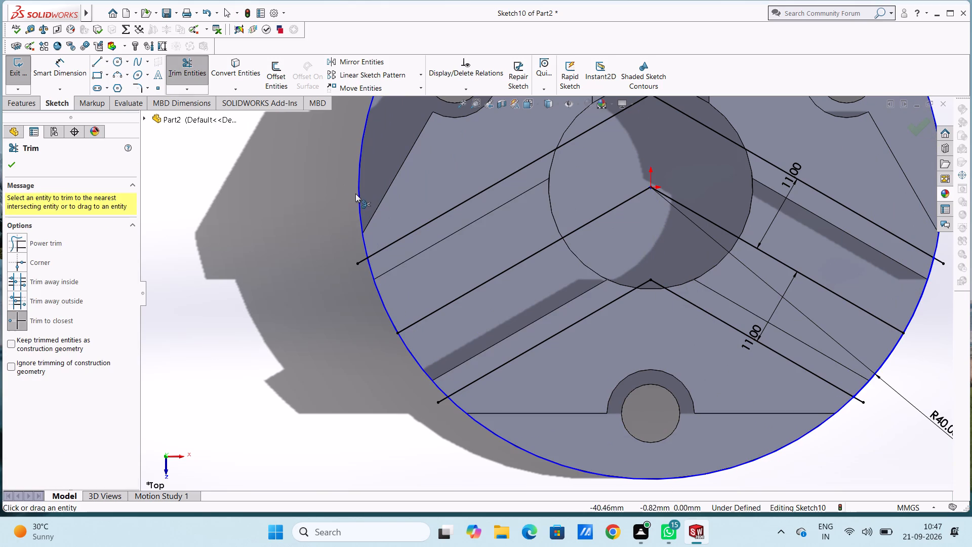
{"action": "left_click", "coordinate": [359, 196]}
{"action": "left_click", "coordinate": [499, 437]}
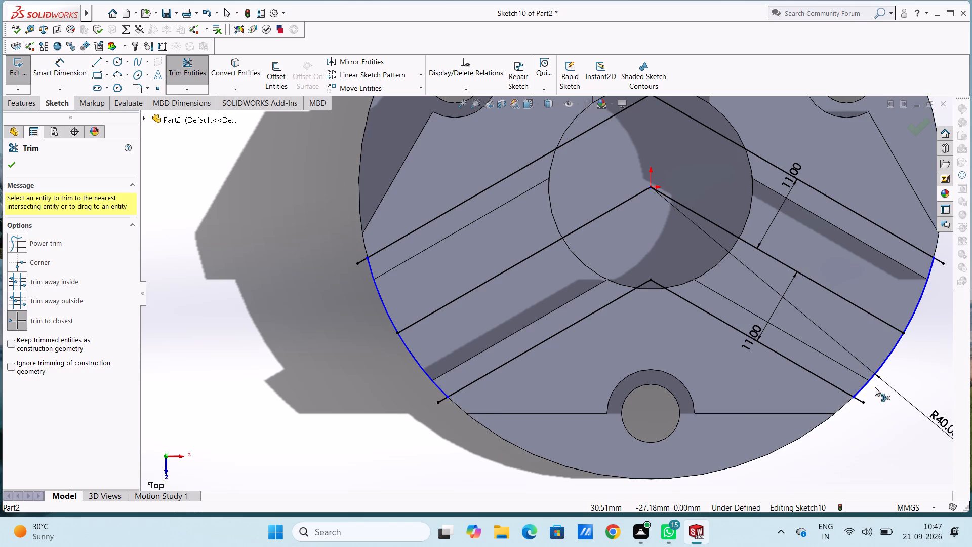
{"action": "key", "text": "Escape"}
Delete the radius dimension of the arc at the right angled slot's outer end.
{"action": "left_click", "coordinate": [941, 419]}
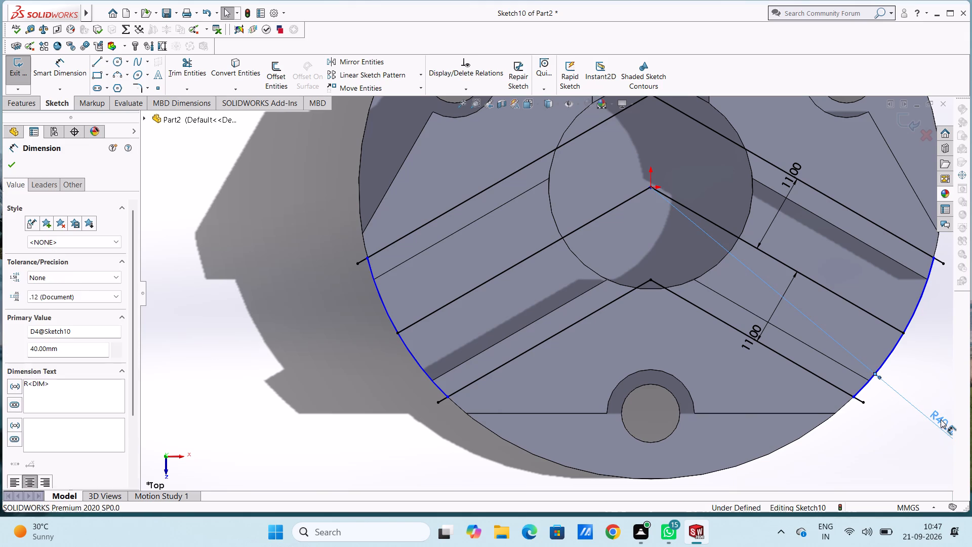
{"action": "key", "text": "Delete"}
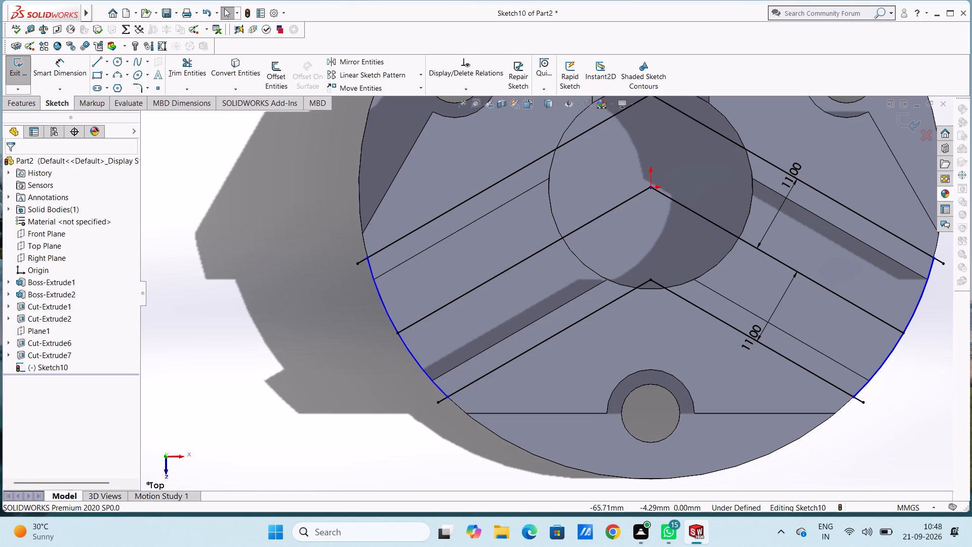
Add radius dimensions to the arcs at the left and right angled slots' outer ends.
{"action": "left_click", "coordinate": [53, 71]}
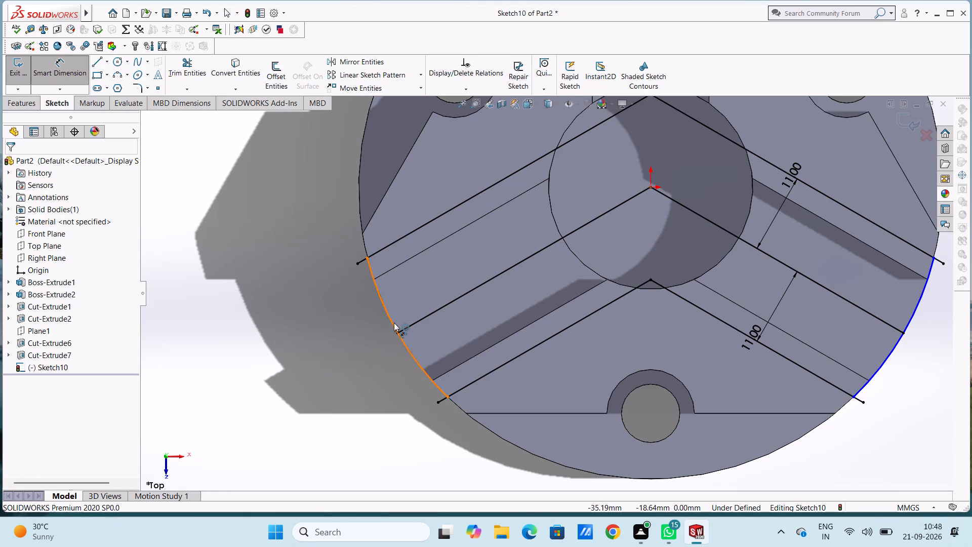
{"action": "left_click", "coordinate": [394, 323]}
{"action": "left_click", "coordinate": [243, 389]}
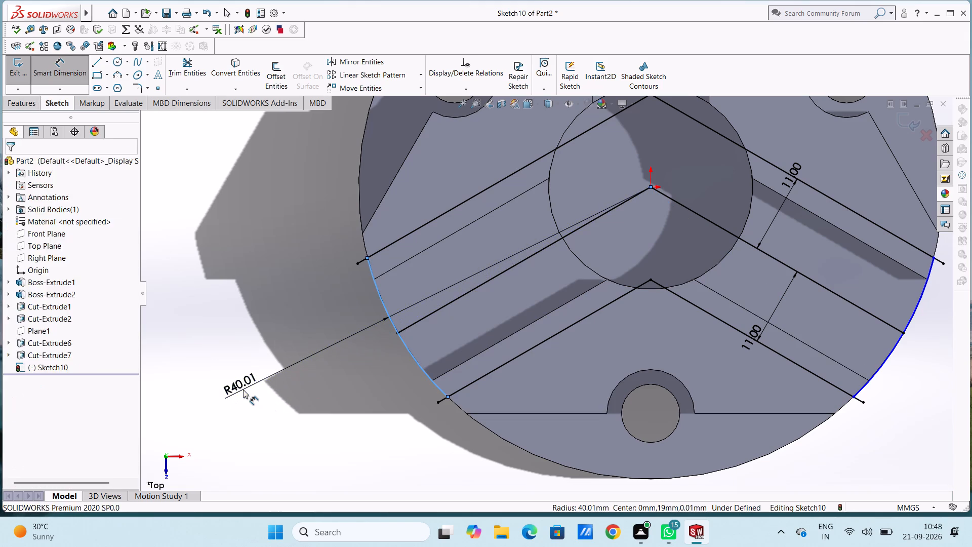
{"action": "left_click", "coordinate": [196, 375]}
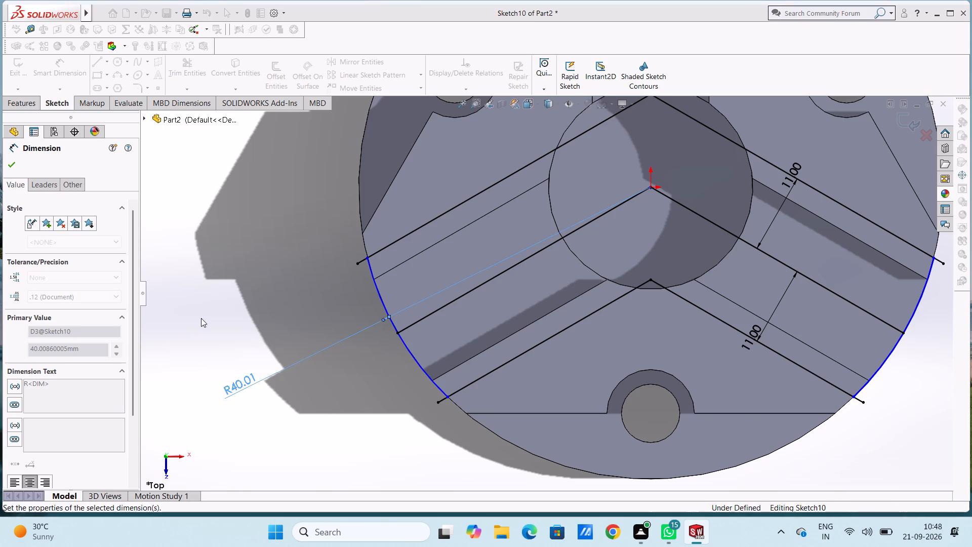
{"action": "left_click", "coordinate": [201, 318]}
{"action": "left_click", "coordinate": [897, 344]}
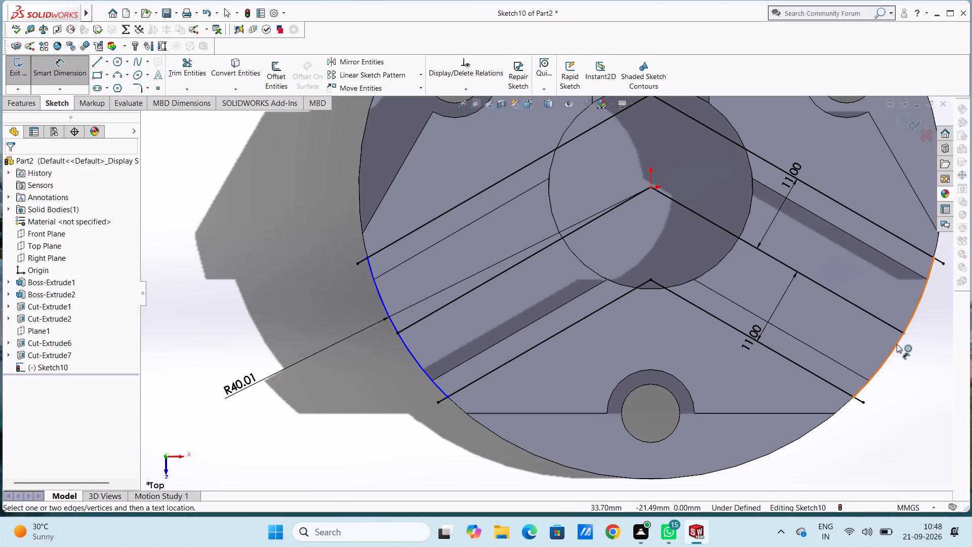
{"action": "left_click", "coordinate": [924, 409]}
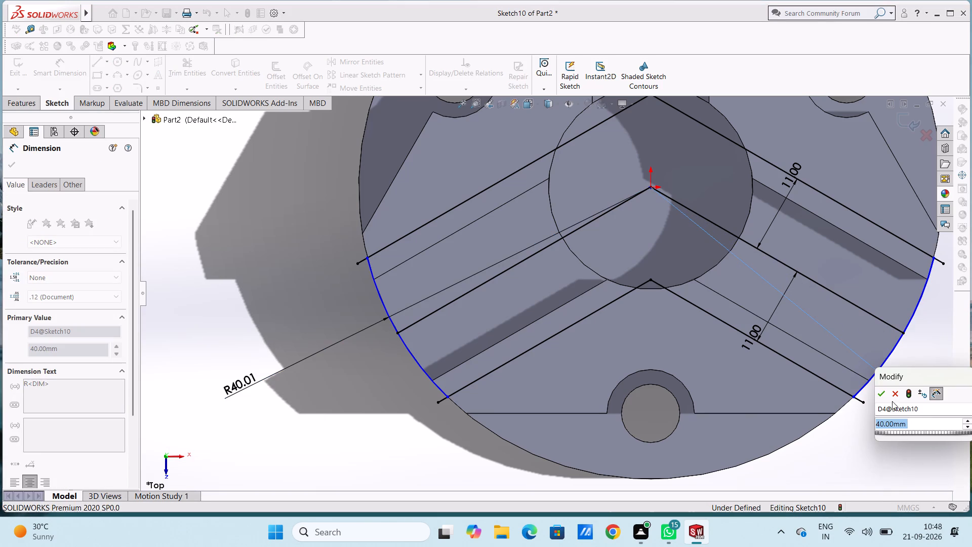
{"action": "left_click", "coordinate": [882, 396]}
{"action": "left_click", "coordinate": [403, 460]}
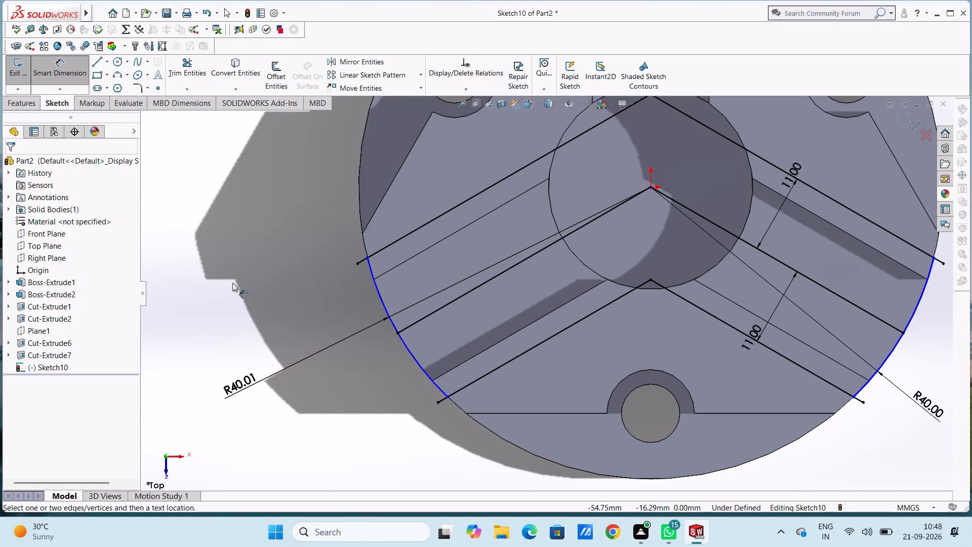
Trim the outer slot boundary lines' four overhanging ends back to the left and right end arcs.
{"action": "left_click", "coordinate": [188, 67]}
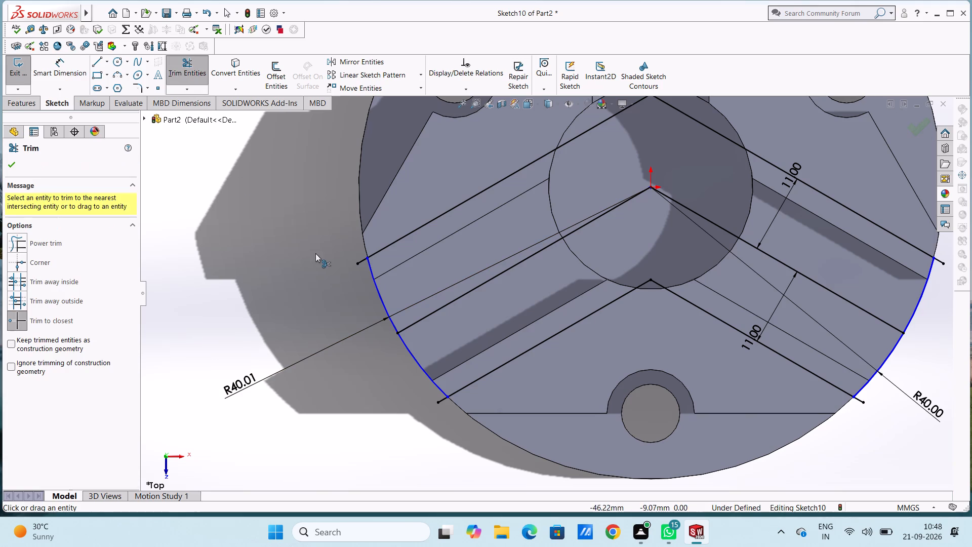
{"action": "left_click", "coordinate": [358, 262]}
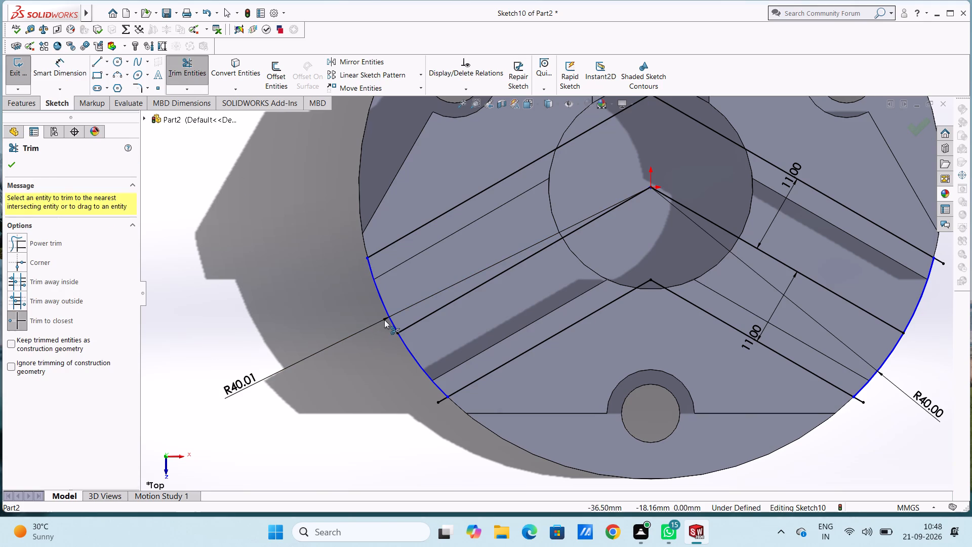
{"action": "left_click", "coordinate": [386, 317]}
{"action": "left_click", "coordinate": [387, 322]}
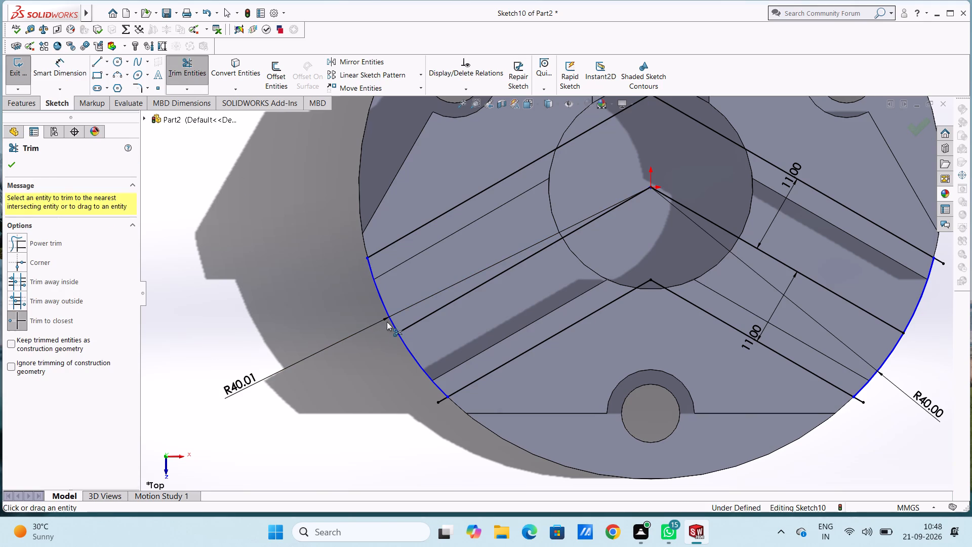
{"action": "left_click", "coordinate": [441, 401]}
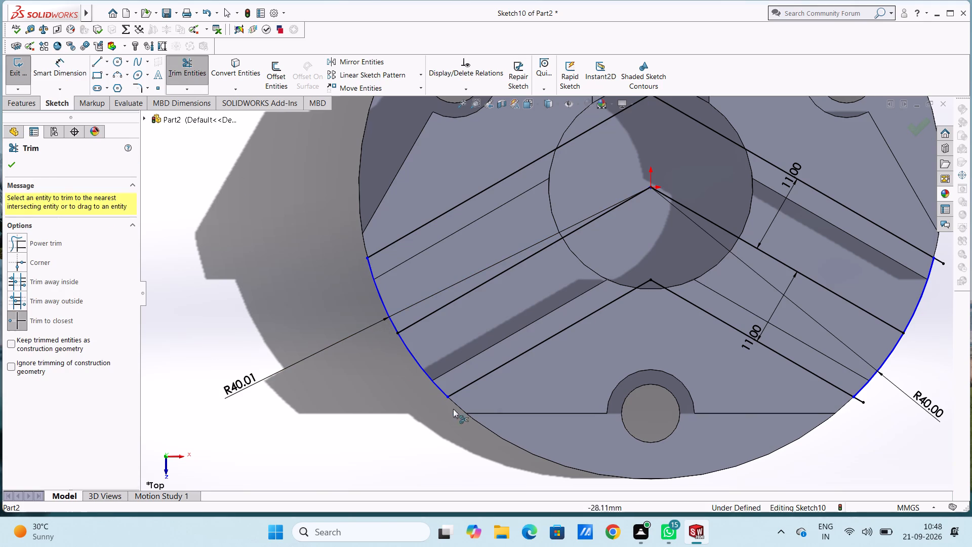
{"action": "left_click", "coordinate": [859, 400]}
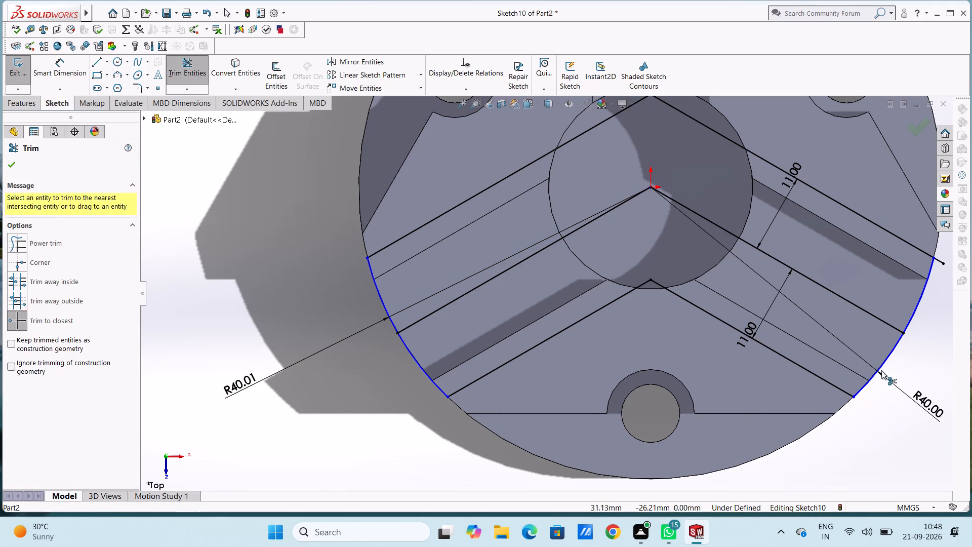
{"action": "left_click", "coordinate": [939, 258]}
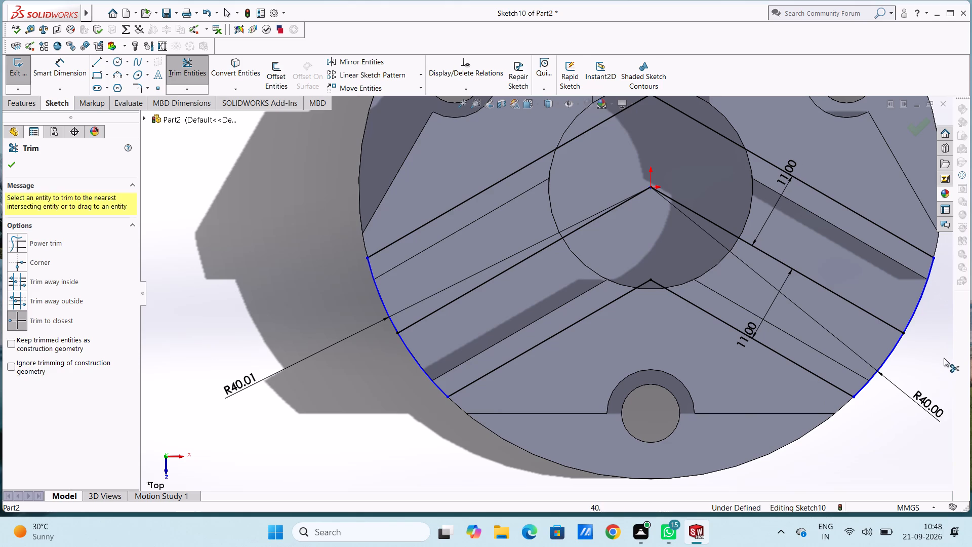
{"action": "key", "text": "Escape"}
{"action": "key", "text": "Escape"}
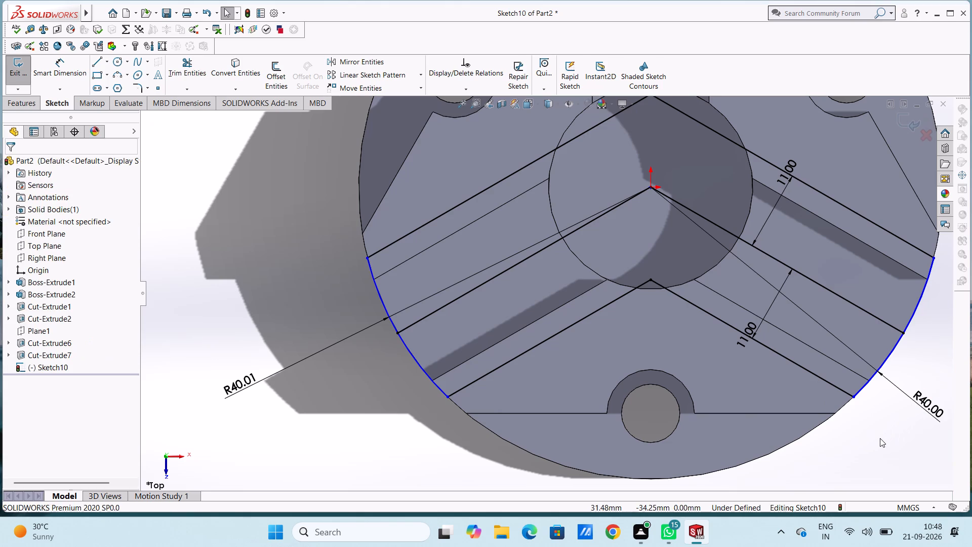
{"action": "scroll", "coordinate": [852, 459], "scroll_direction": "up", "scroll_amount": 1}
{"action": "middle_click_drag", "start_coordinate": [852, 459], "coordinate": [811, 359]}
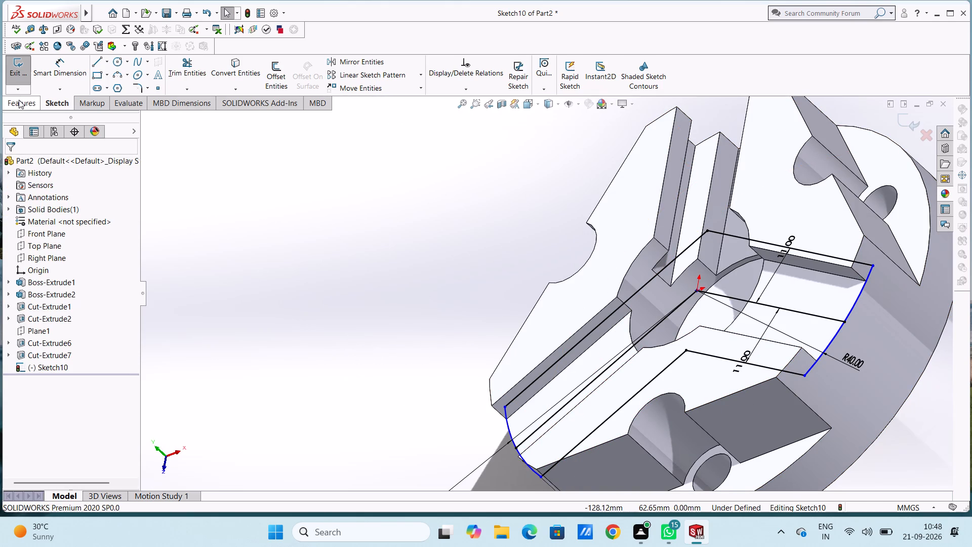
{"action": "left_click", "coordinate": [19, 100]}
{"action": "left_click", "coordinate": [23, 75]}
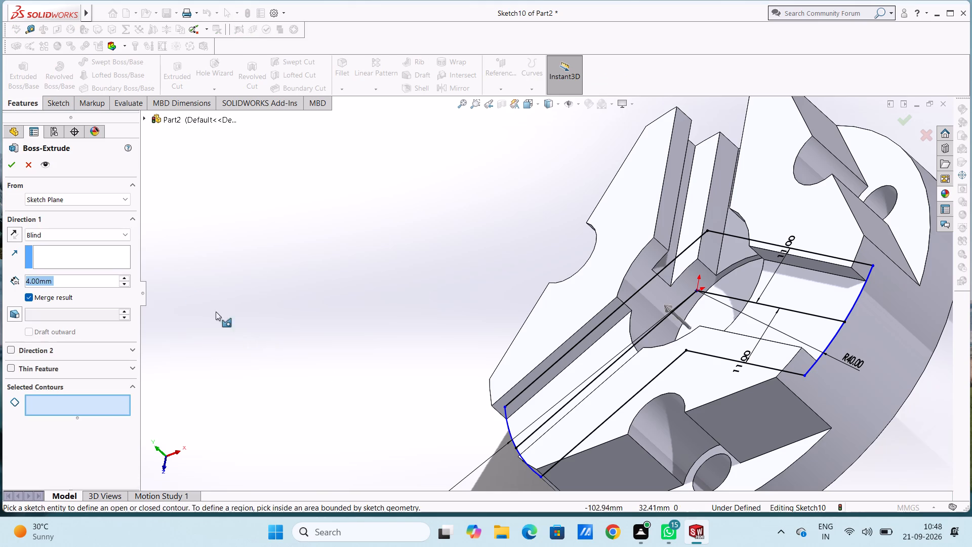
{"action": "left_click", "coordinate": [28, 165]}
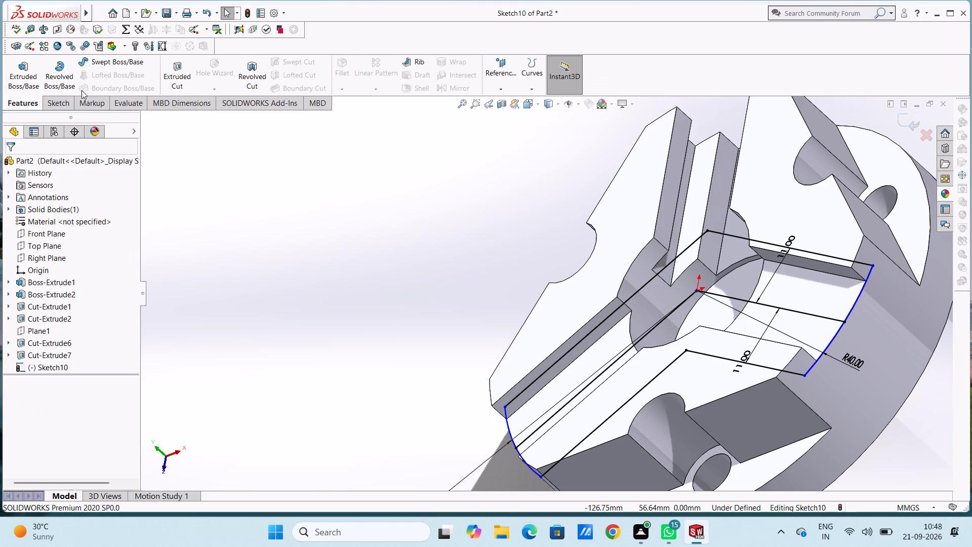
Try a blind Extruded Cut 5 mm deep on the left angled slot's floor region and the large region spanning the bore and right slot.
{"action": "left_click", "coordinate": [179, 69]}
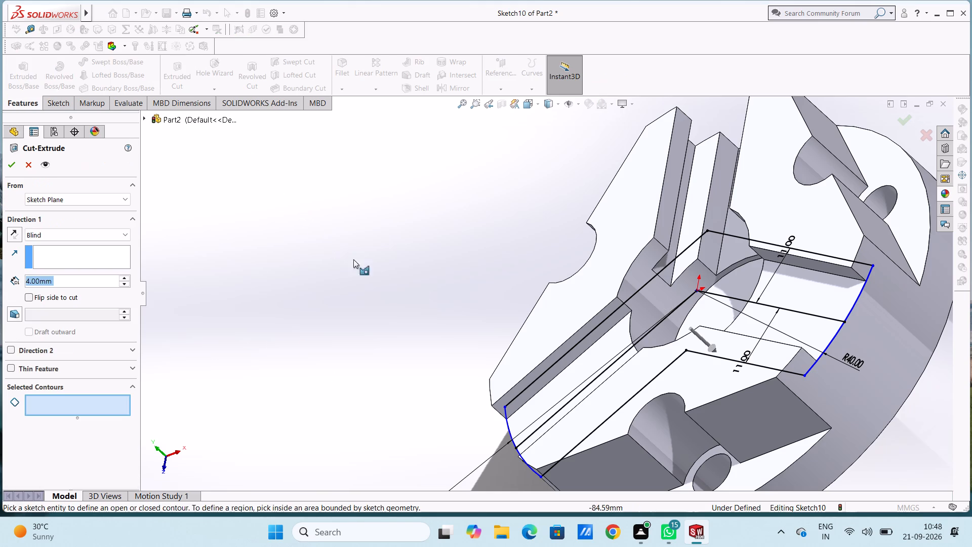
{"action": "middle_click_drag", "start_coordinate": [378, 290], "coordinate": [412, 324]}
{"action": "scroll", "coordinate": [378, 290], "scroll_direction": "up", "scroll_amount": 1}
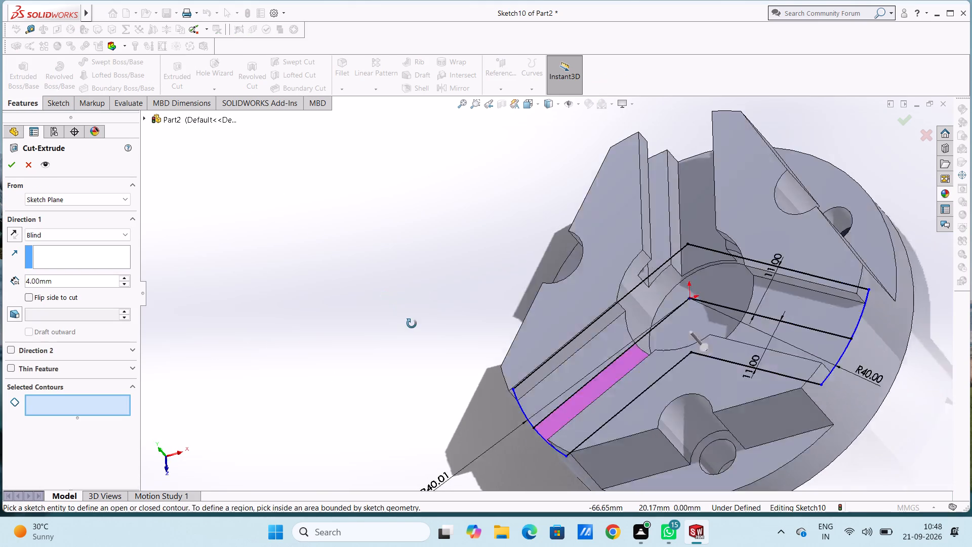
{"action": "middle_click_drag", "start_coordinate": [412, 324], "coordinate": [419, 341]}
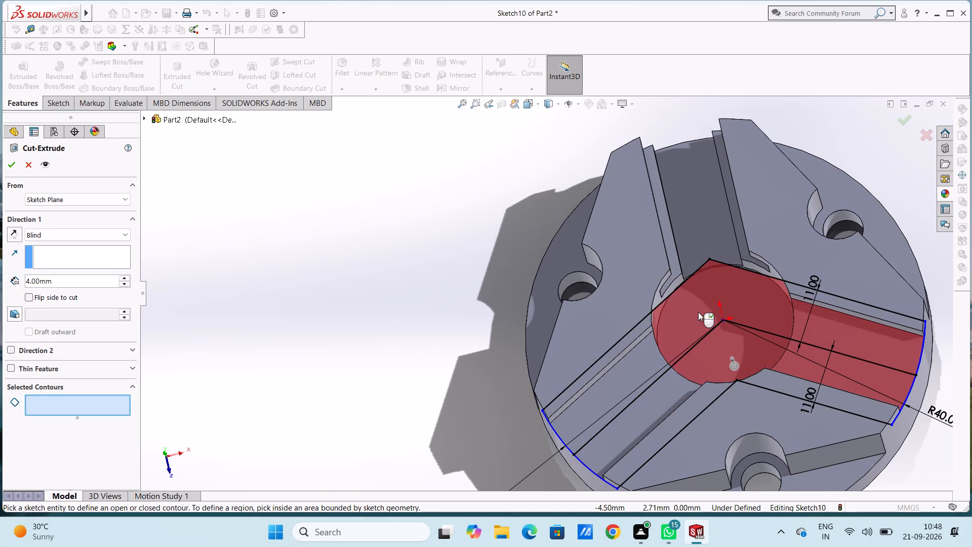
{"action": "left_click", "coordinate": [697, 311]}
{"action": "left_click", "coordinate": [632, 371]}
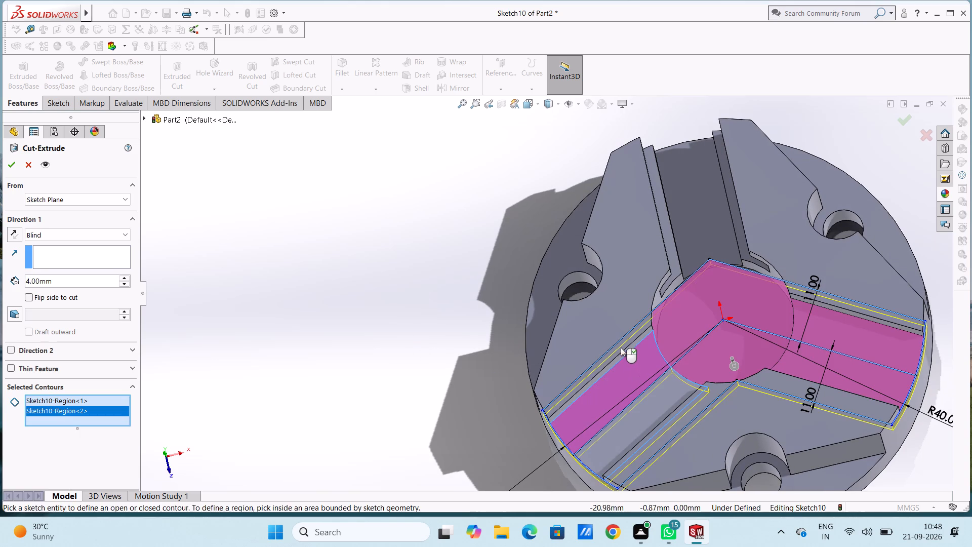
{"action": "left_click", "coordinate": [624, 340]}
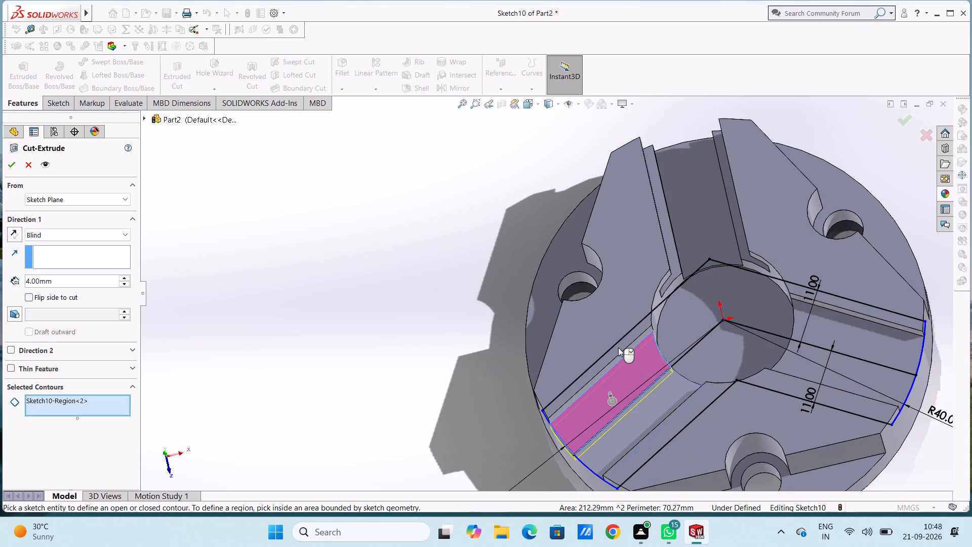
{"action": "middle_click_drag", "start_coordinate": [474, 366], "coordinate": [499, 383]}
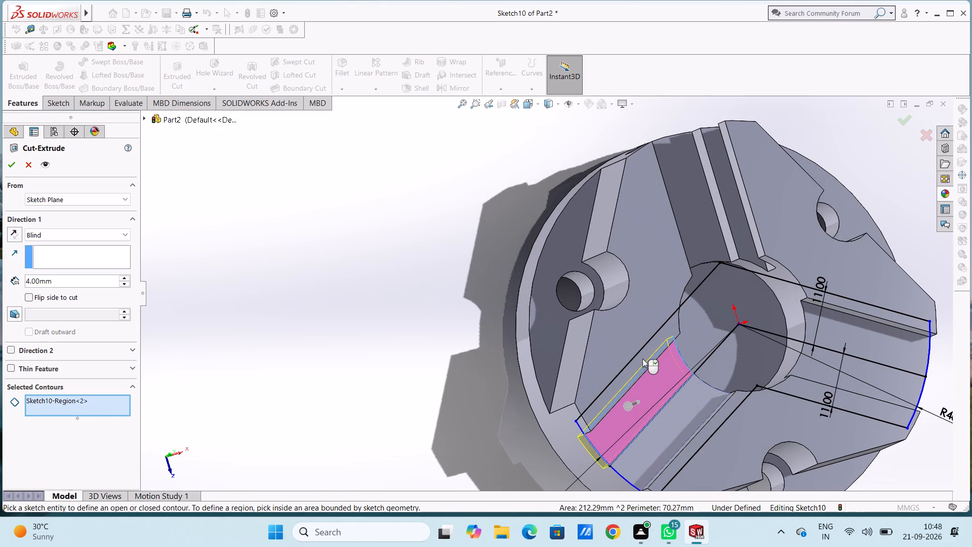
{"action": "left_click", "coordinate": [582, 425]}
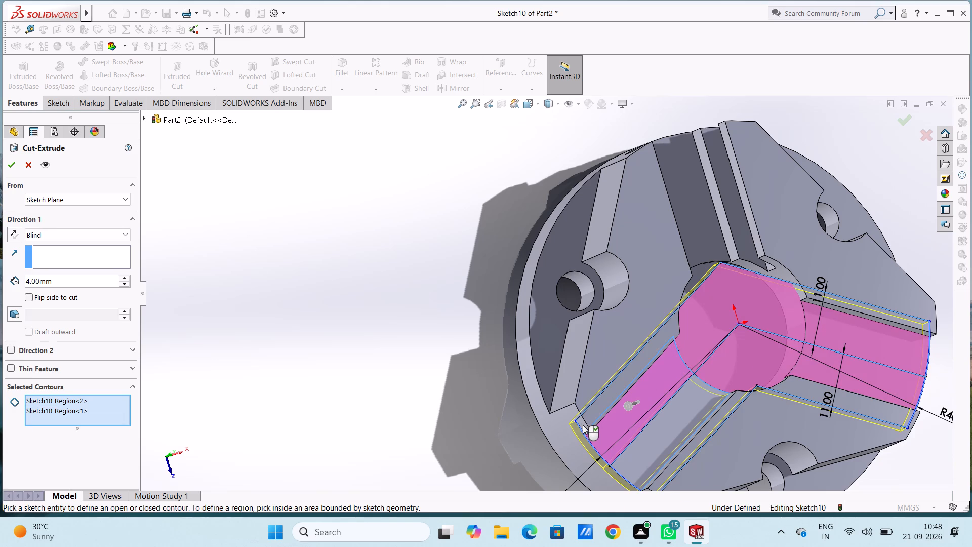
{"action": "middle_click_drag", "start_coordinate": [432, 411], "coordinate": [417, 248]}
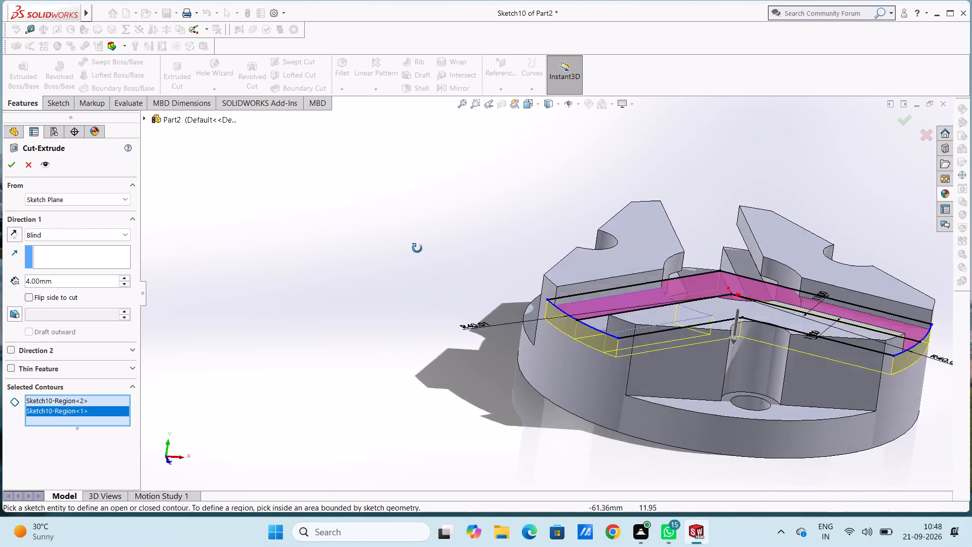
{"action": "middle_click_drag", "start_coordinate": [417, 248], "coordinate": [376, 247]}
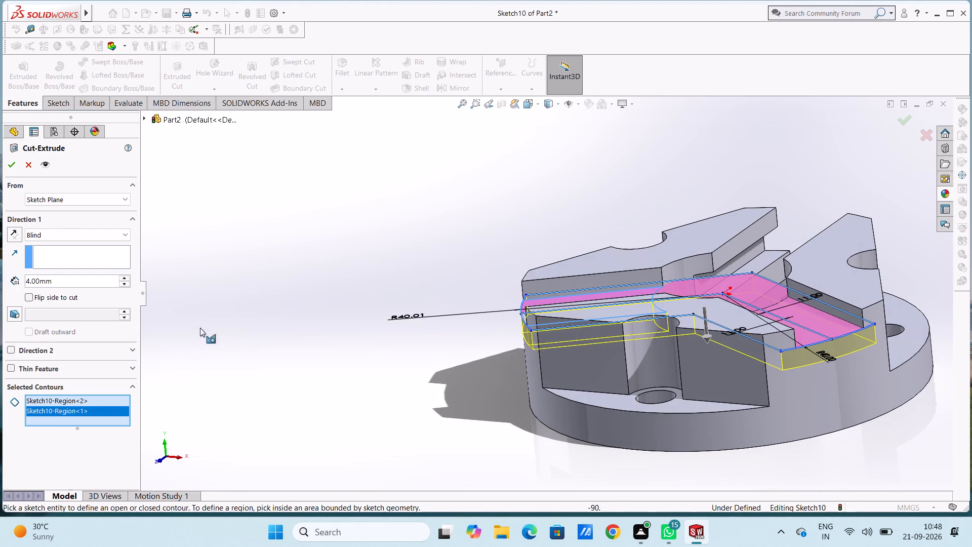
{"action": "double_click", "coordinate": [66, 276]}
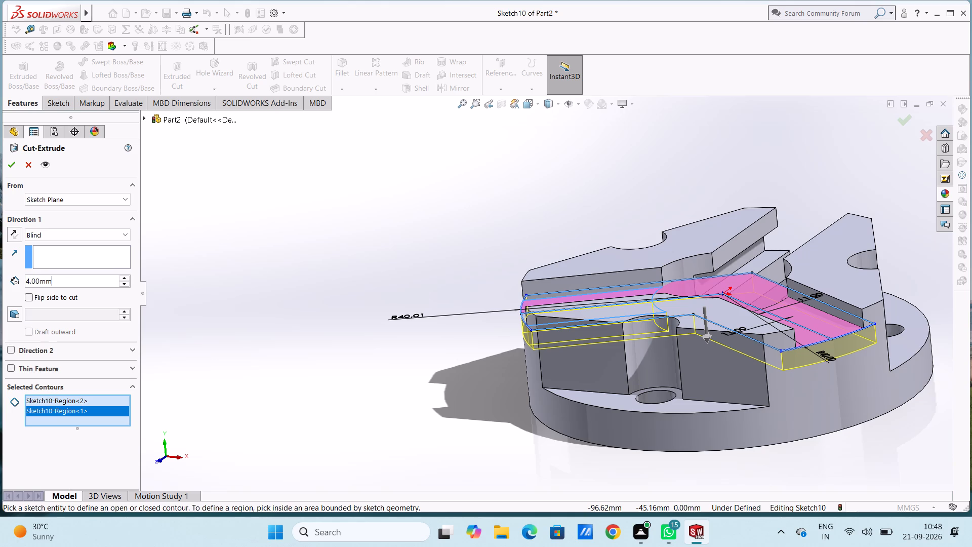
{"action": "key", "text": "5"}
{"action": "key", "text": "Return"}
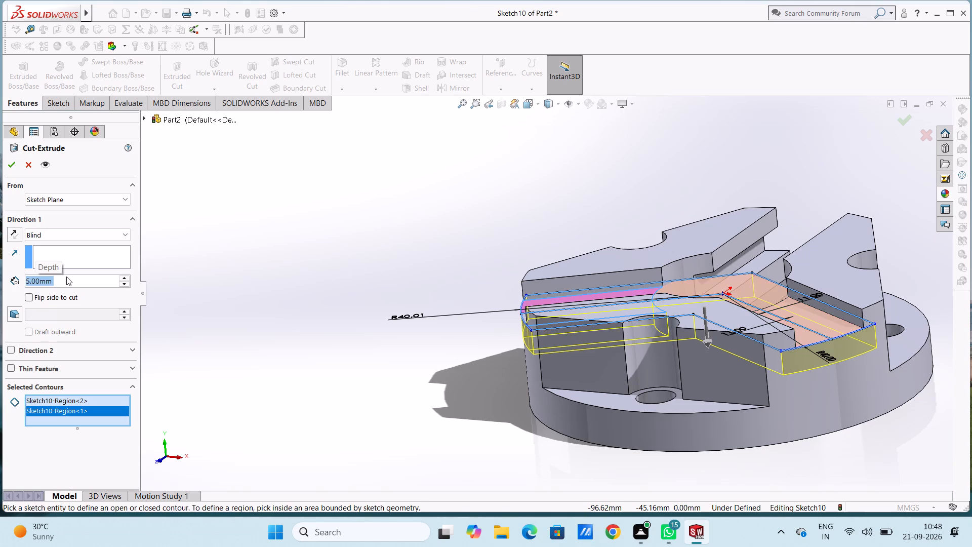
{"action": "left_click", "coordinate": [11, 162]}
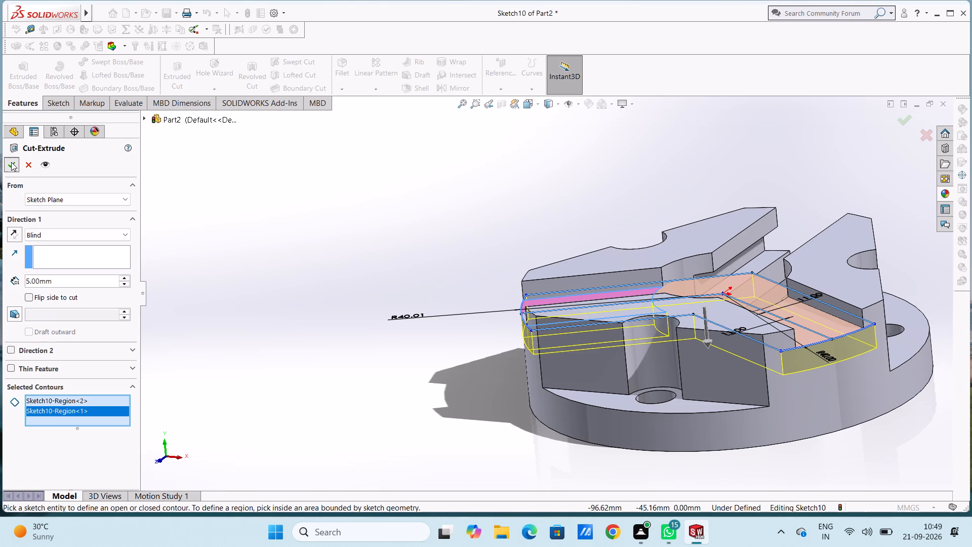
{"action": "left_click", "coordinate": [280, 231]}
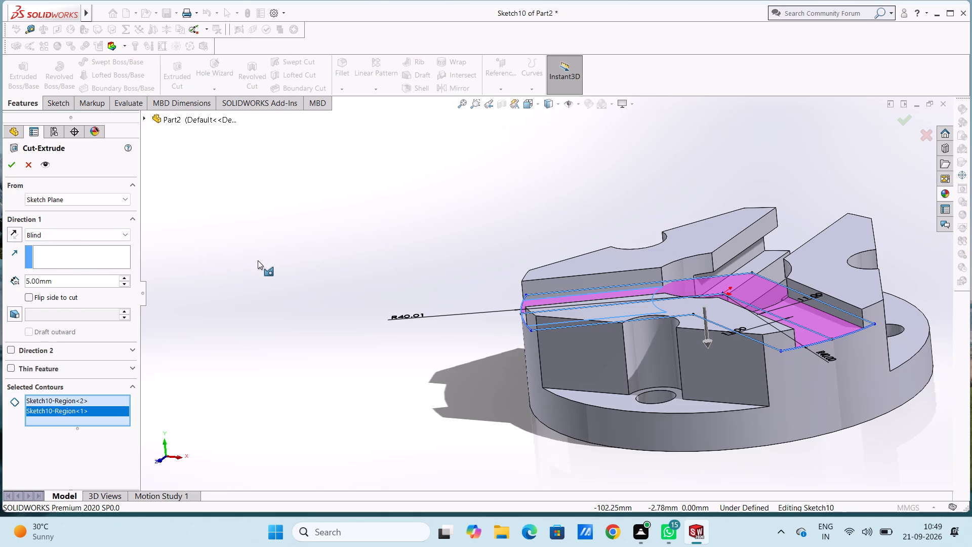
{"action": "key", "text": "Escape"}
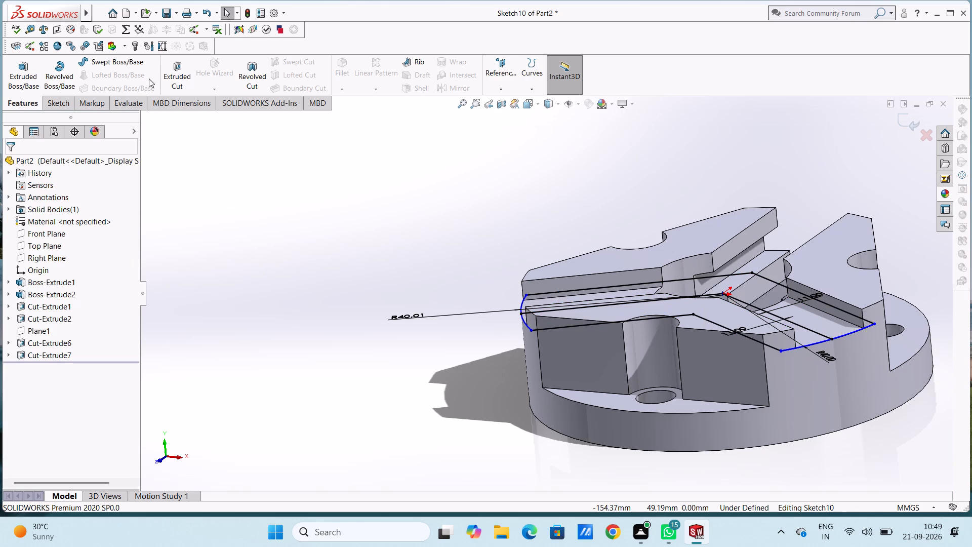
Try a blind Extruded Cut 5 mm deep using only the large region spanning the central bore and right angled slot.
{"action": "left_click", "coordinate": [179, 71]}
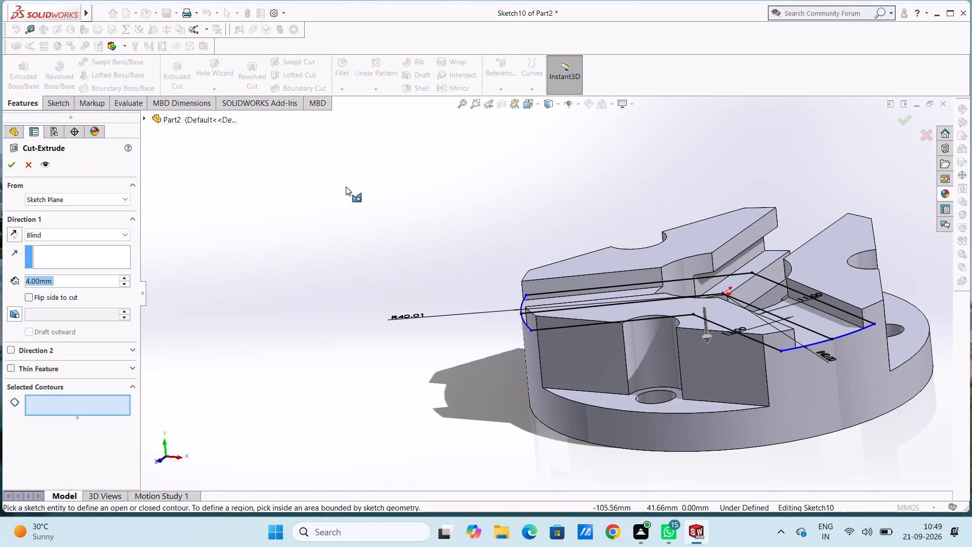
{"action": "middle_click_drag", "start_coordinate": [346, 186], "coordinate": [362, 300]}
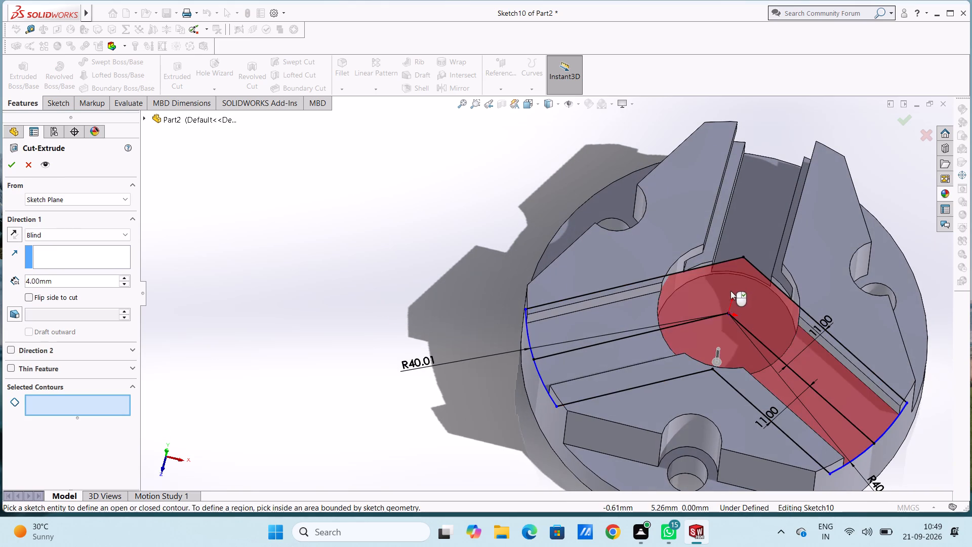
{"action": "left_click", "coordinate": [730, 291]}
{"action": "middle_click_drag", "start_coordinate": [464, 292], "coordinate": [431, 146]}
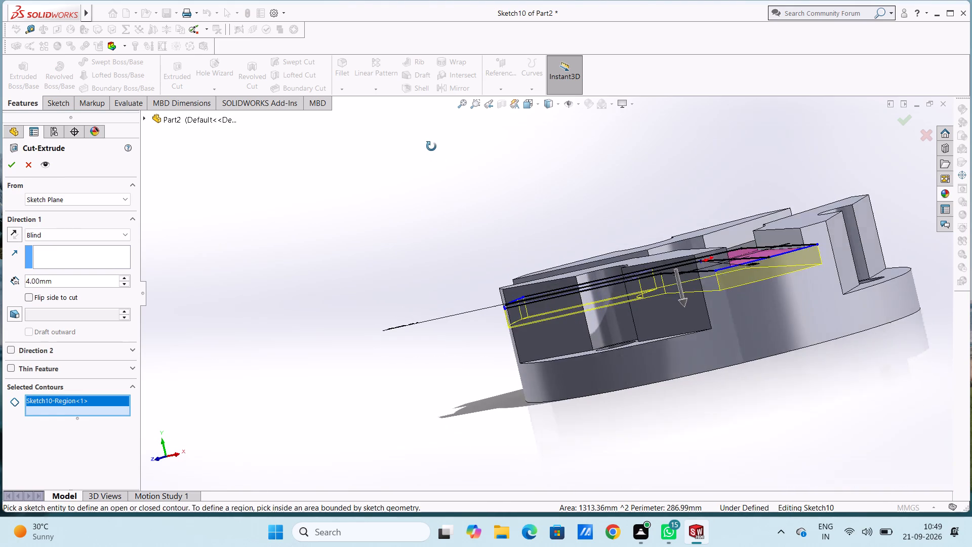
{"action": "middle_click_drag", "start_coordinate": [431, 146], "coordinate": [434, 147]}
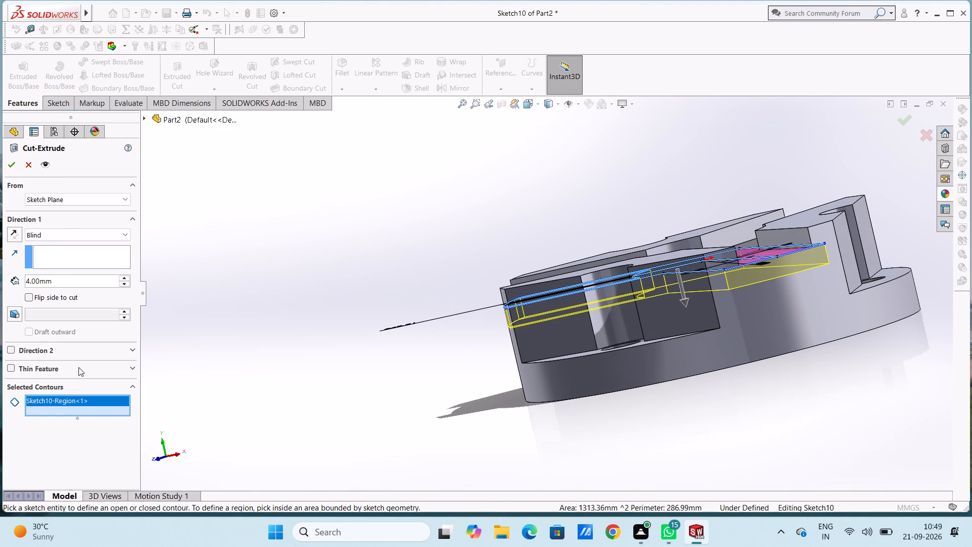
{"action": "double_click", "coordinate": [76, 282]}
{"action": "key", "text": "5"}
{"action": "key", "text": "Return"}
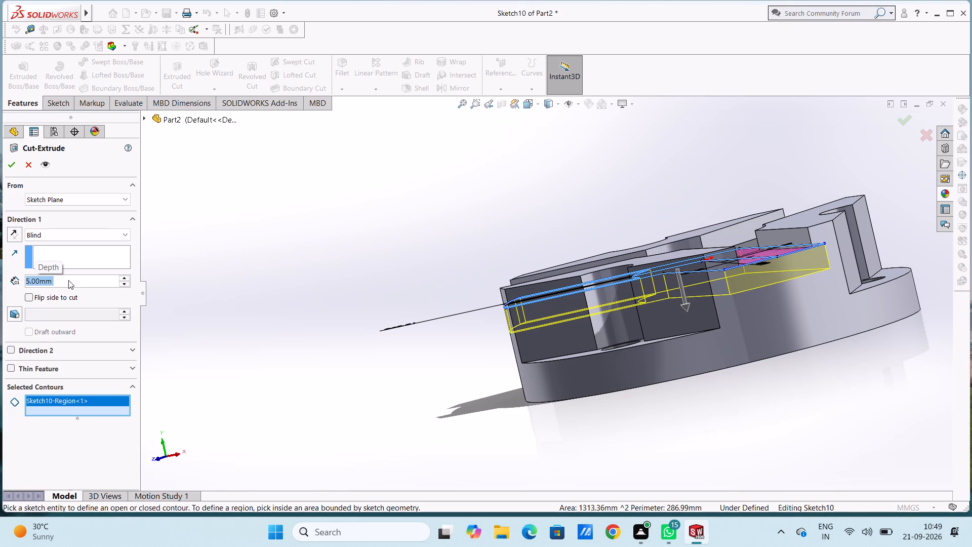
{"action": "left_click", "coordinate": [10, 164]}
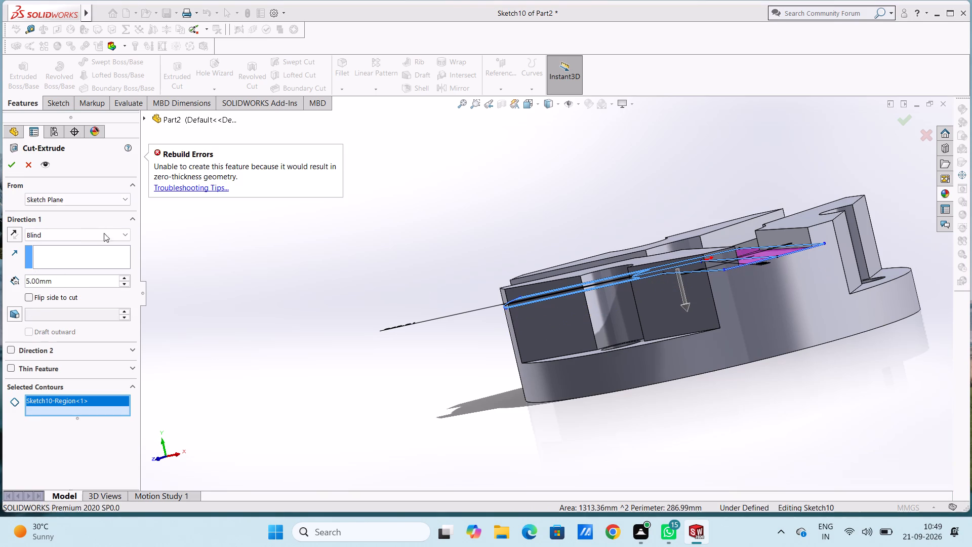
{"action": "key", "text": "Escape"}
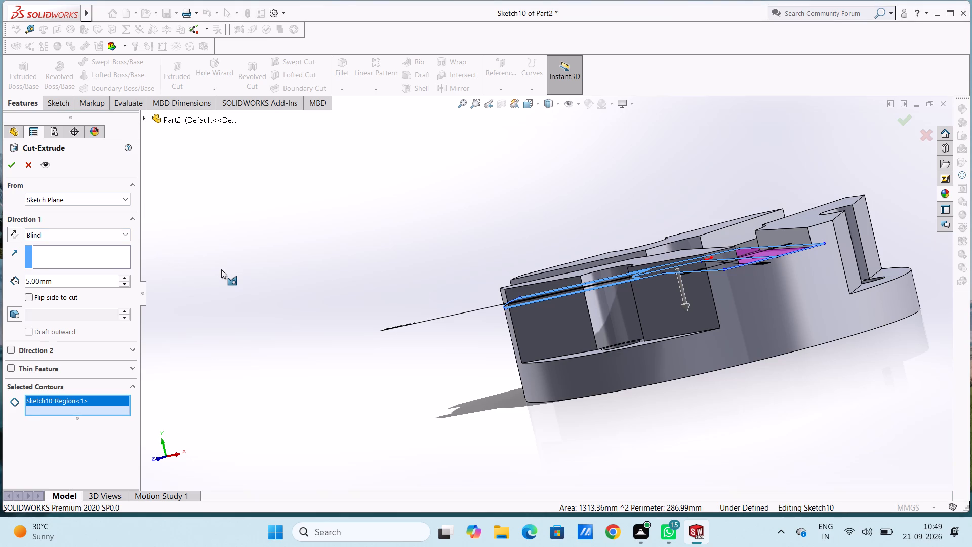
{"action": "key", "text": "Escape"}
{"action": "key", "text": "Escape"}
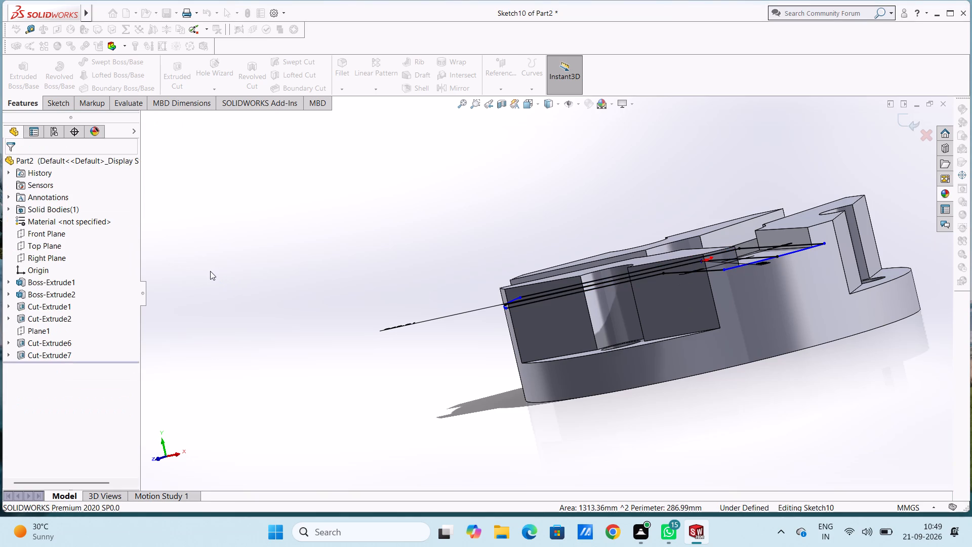
Delete the two sketch centre lines running from the origin along the left and right angled slots.
{"action": "key", "text": "ctrl+5"}
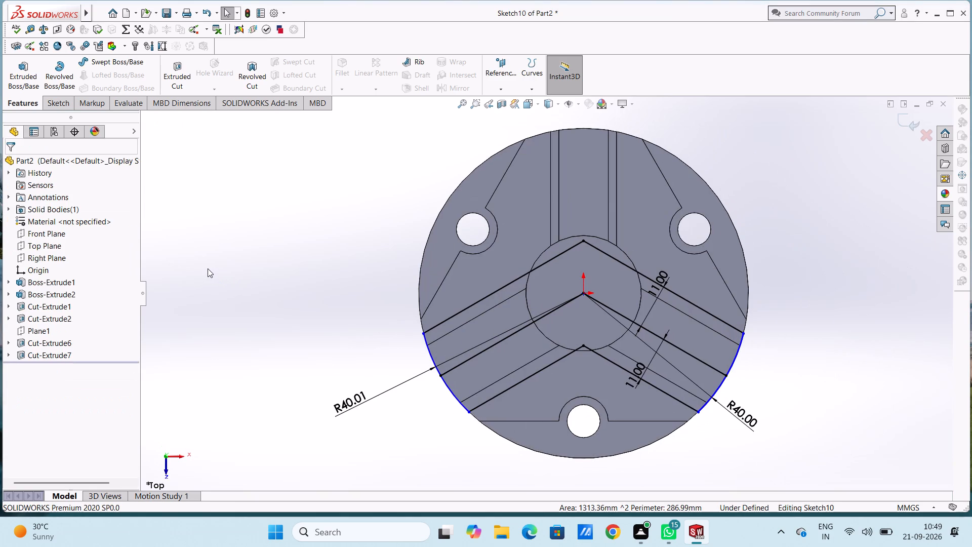
{"action": "left_click", "coordinate": [571, 301]}
{"action": "key", "text": "Delete"}
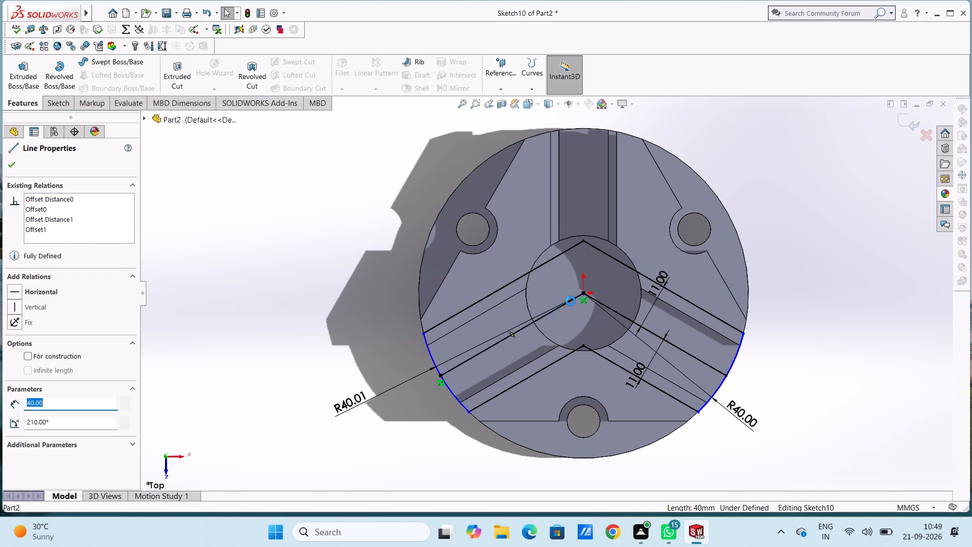
{"action": "left_click", "coordinate": [600, 303]}
{"action": "key", "text": "Delete"}
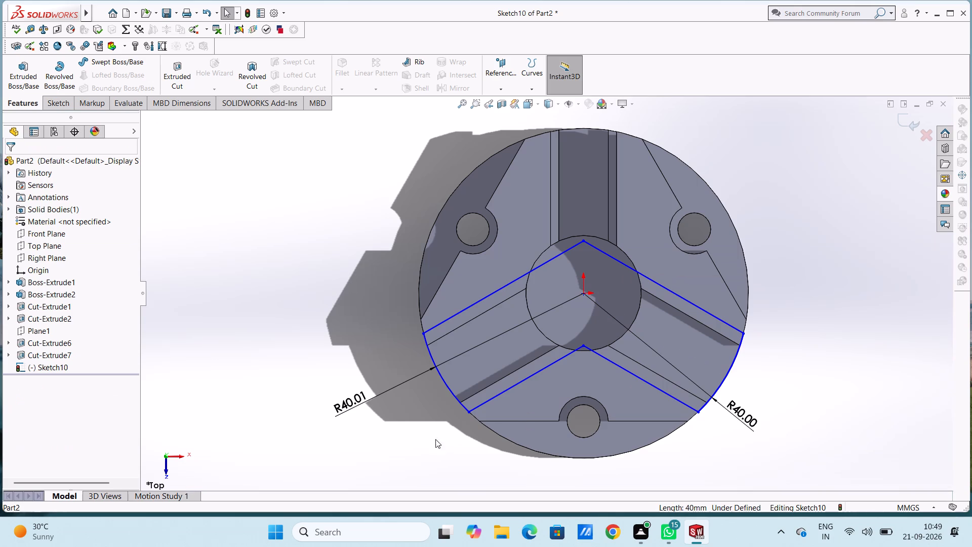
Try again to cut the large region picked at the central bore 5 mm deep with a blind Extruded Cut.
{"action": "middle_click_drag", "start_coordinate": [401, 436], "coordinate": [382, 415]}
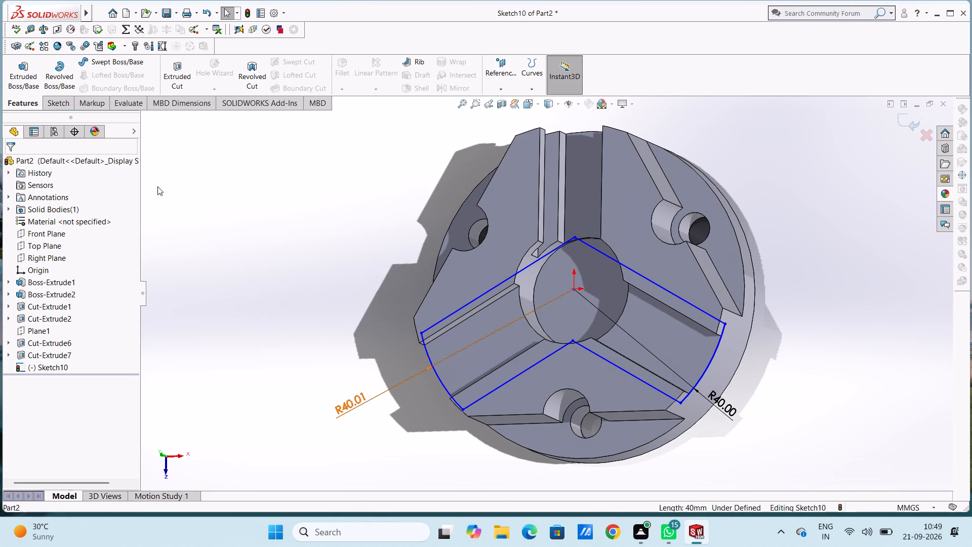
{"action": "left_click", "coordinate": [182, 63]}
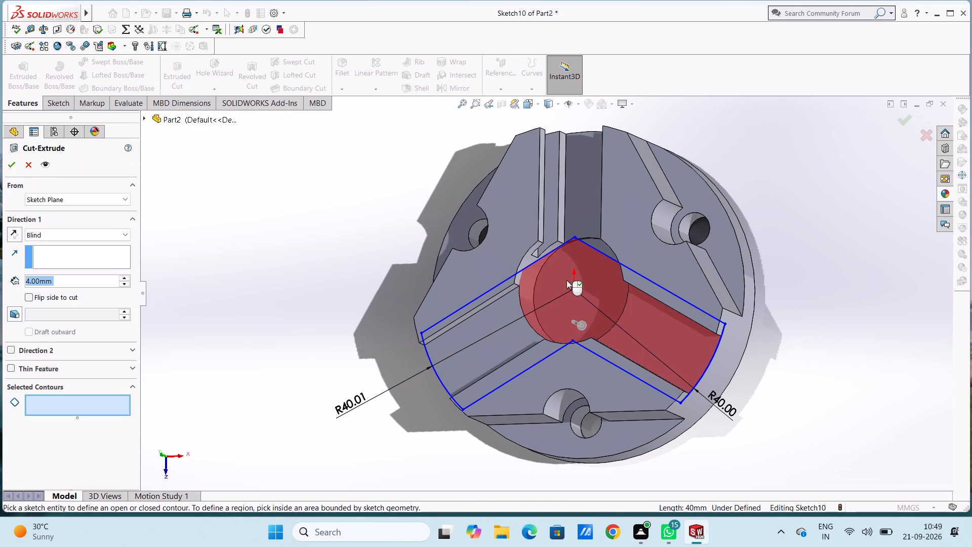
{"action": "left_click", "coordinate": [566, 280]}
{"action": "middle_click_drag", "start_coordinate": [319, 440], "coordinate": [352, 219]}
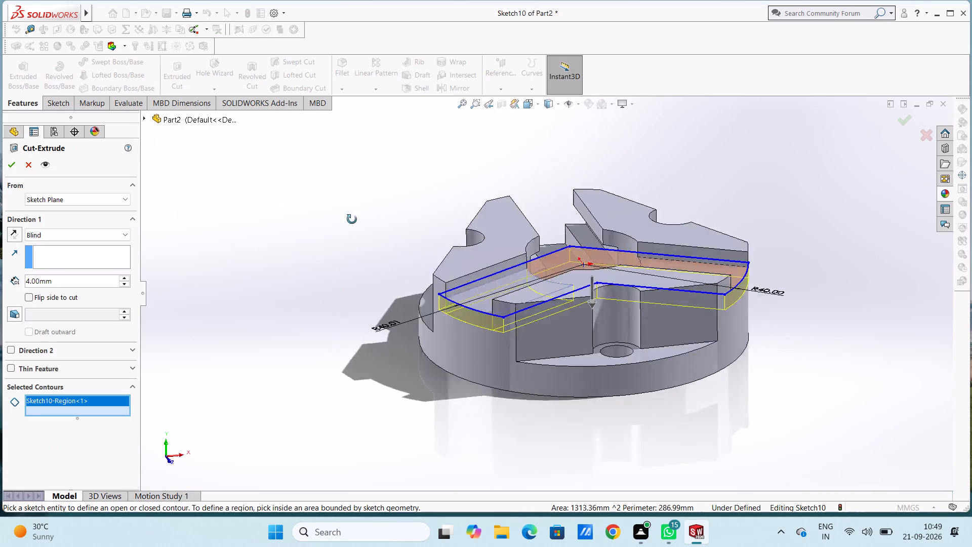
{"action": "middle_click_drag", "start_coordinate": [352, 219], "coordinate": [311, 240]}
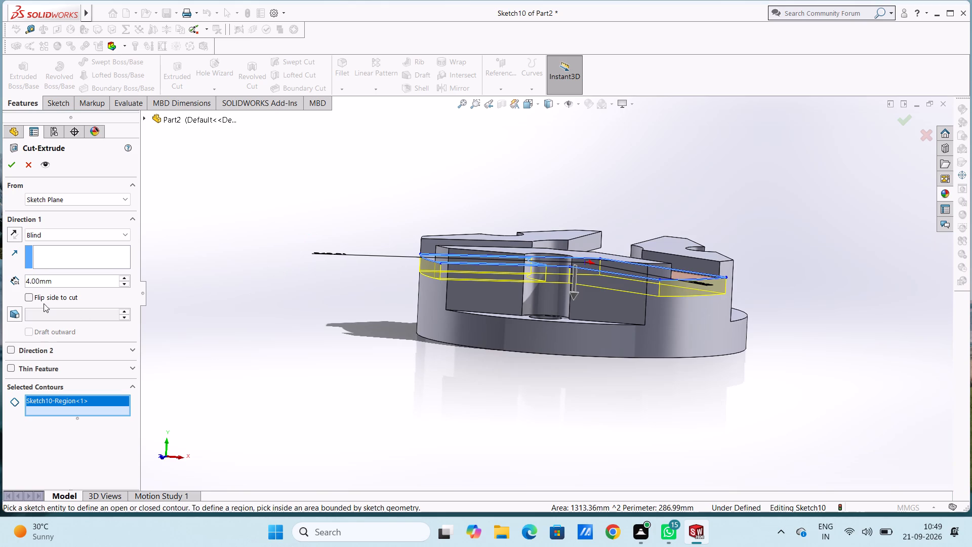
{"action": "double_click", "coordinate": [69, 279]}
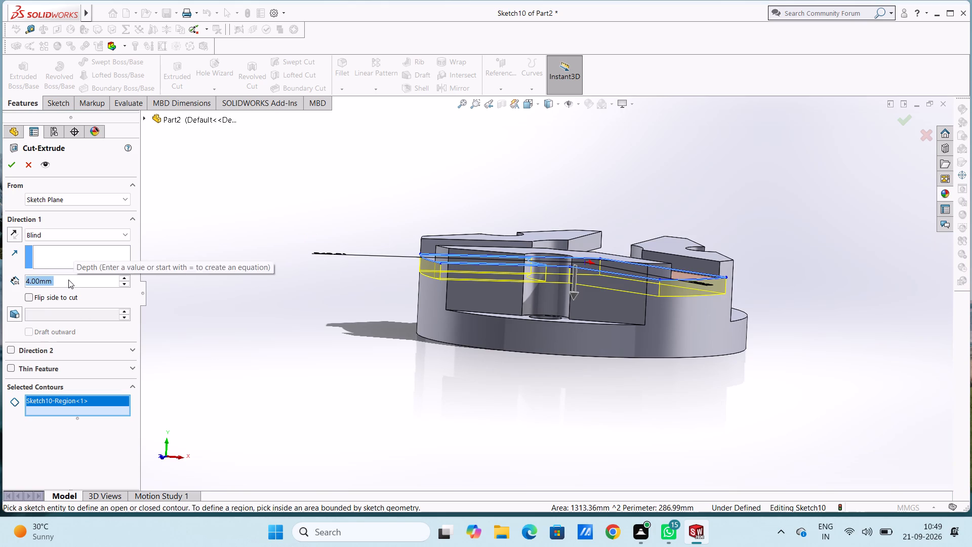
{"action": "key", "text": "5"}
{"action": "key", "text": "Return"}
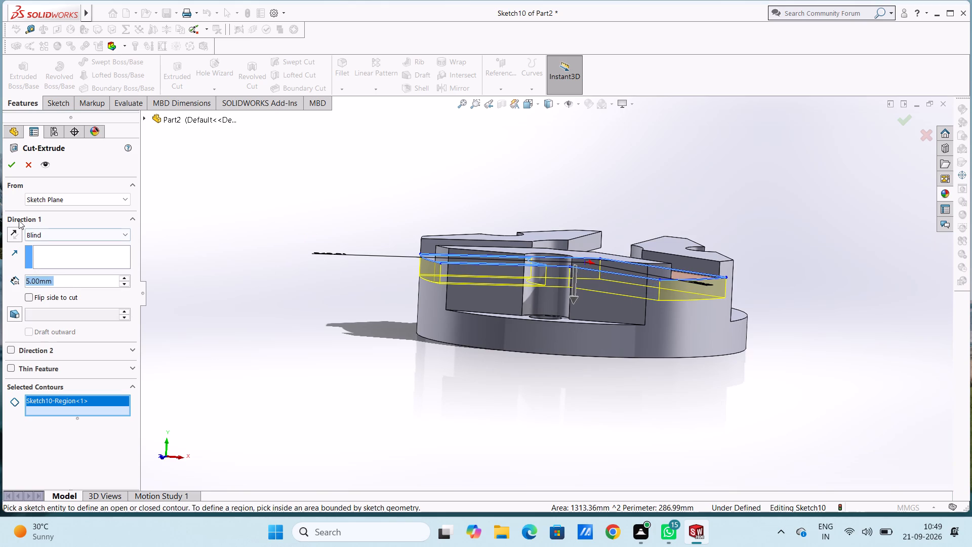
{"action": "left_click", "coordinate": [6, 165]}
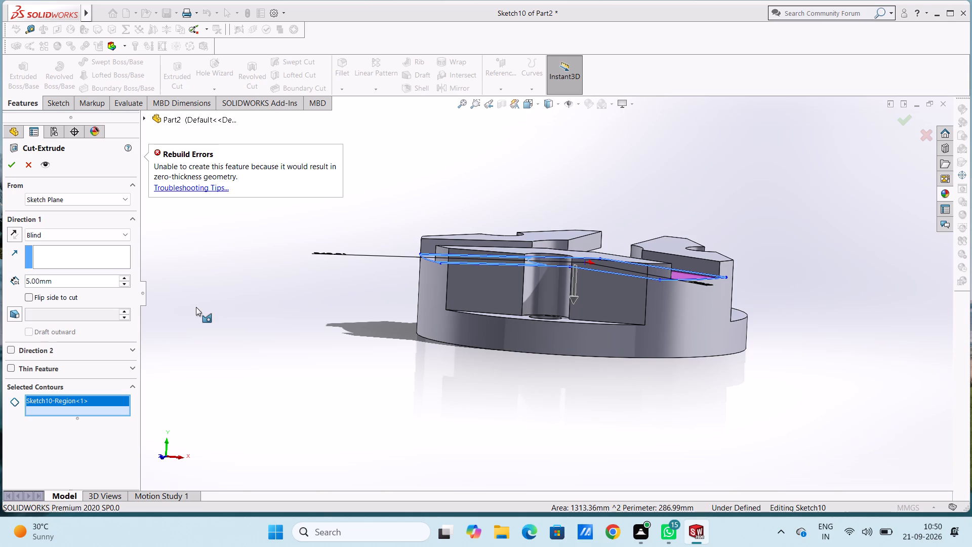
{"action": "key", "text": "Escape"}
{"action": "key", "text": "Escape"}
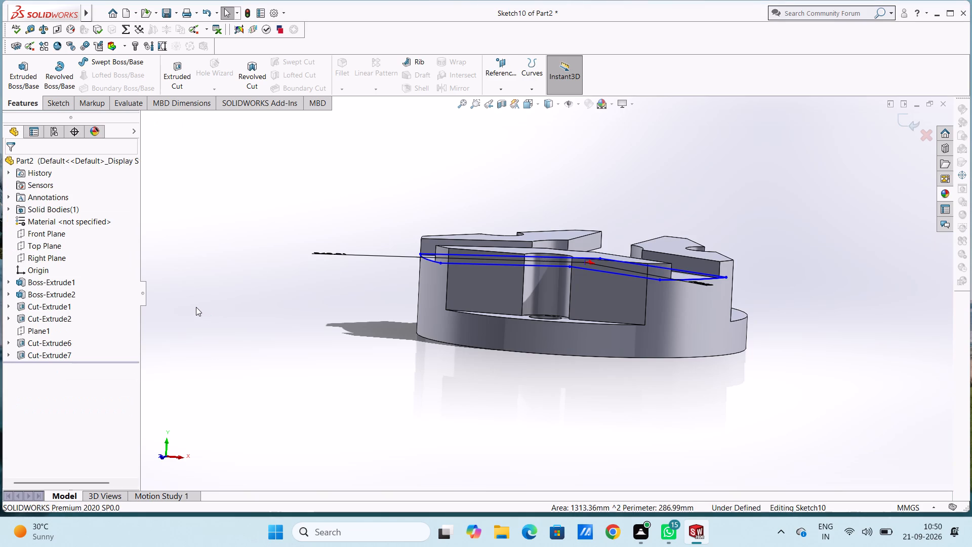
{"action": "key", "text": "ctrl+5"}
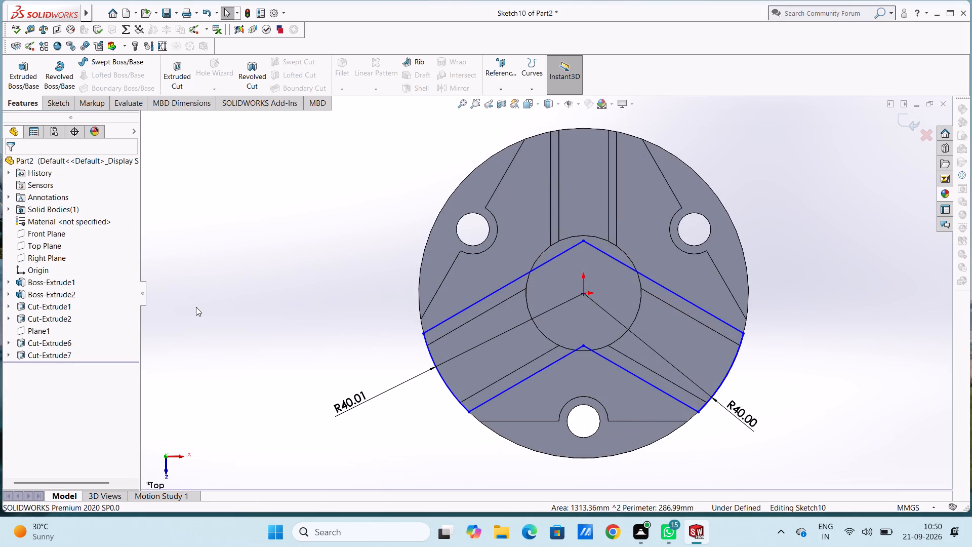
Examine where the right angled slot's profile and step edges meet the central bore, up close and from tilted views.
{"action": "scroll", "coordinate": [599, 406], "scroll_direction": "down", "scroll_amount": 1}
{"action": "scroll", "coordinate": [604, 296], "scroll_direction": "down", "scroll_amount": 5}
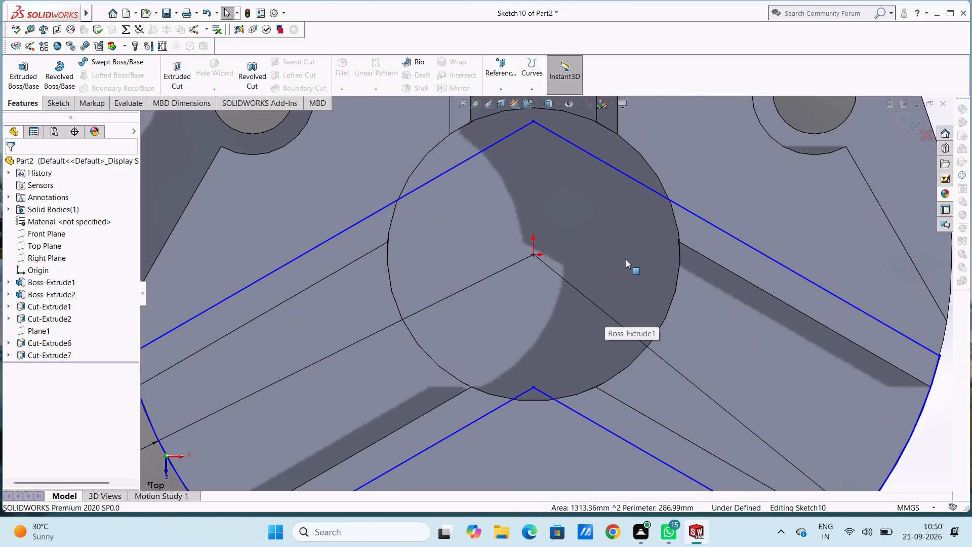
{"action": "scroll", "coordinate": [696, 244], "scroll_direction": "down", "scroll_amount": 7}
{"action": "scroll", "coordinate": [540, 292], "scroll_direction": "down", "scroll_amount": 2}
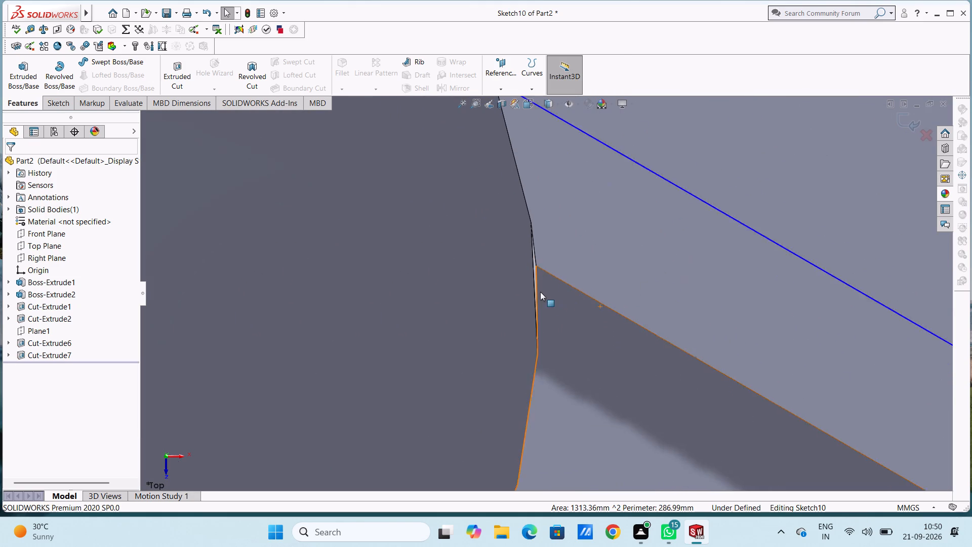
{"action": "scroll", "coordinate": [540, 292], "scroll_direction": "down", "scroll_amount": 6}
{"action": "middle_click_drag", "start_coordinate": [527, 277], "coordinate": [556, 273]}
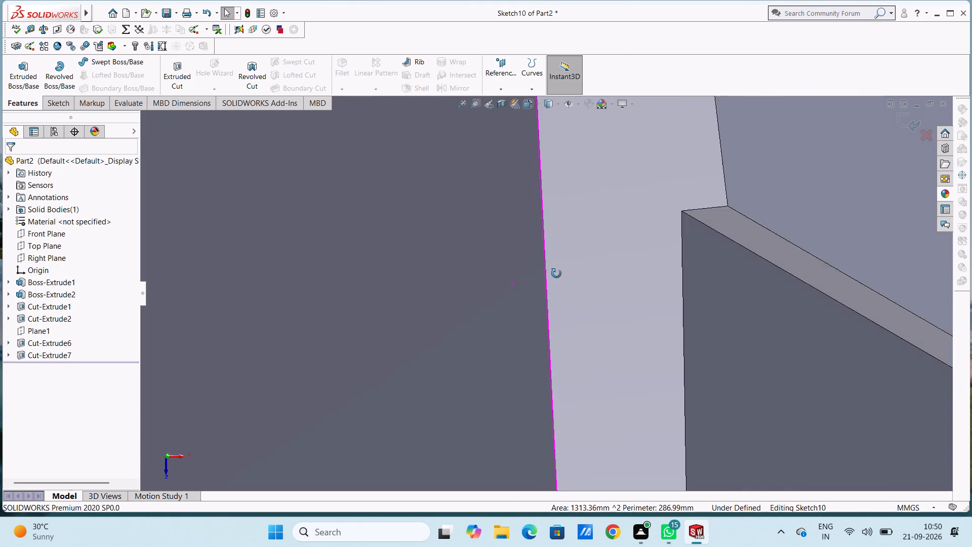
{"action": "middle_click_drag", "start_coordinate": [556, 273], "coordinate": [539, 276]}
{"action": "scroll", "coordinate": [539, 276], "scroll_direction": "up", "scroll_amount": 10}
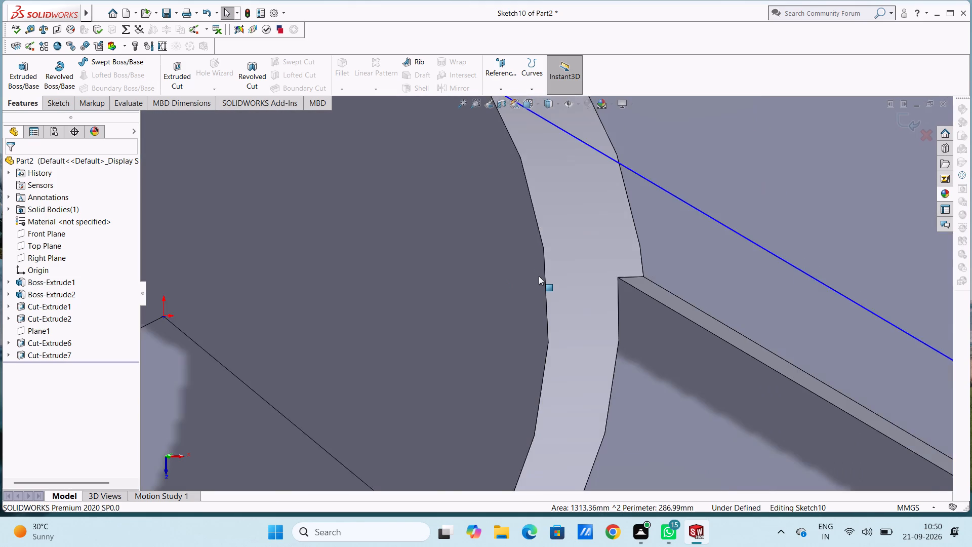
{"action": "scroll", "coordinate": [539, 276], "scroll_direction": "up", "scroll_amount": 11}
{"action": "middle_click_drag", "start_coordinate": [523, 303], "coordinate": [519, 303]}
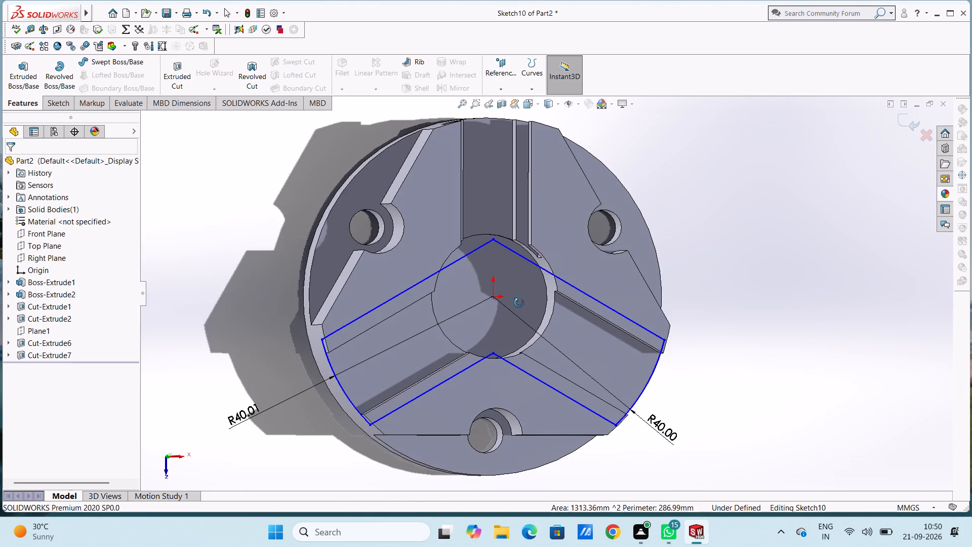
{"action": "middle_click_drag", "start_coordinate": [519, 303], "coordinate": [511, 302]}
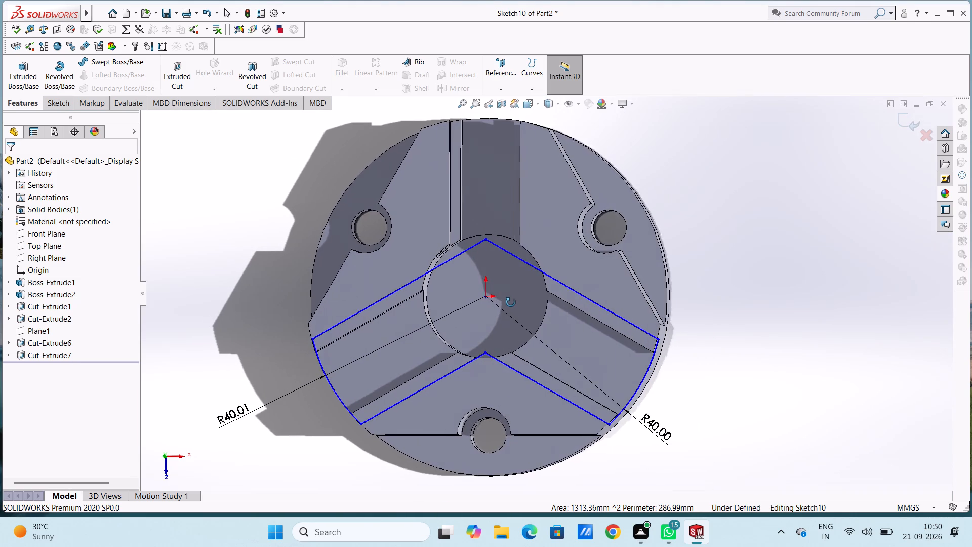
{"action": "middle_click_drag", "start_coordinate": [511, 302], "coordinate": [510, 302]}
Inspect the sketch profile's outer arcs and corner endpoints against the body's rim at both angled slots.
{"action": "scroll", "coordinate": [556, 425], "scroll_direction": "down", "scroll_amount": 5}
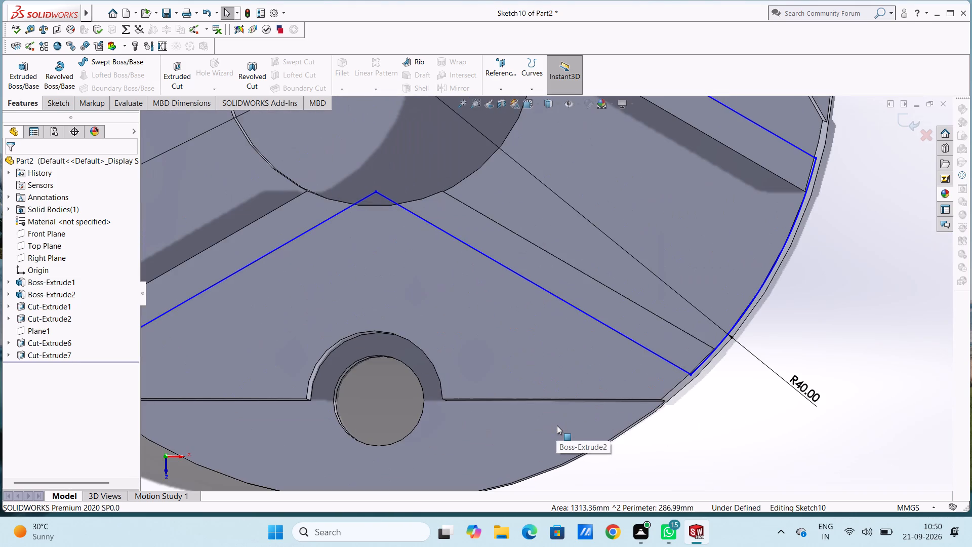
{"action": "scroll", "coordinate": [793, 137], "scroll_direction": "down", "scroll_amount": 2}
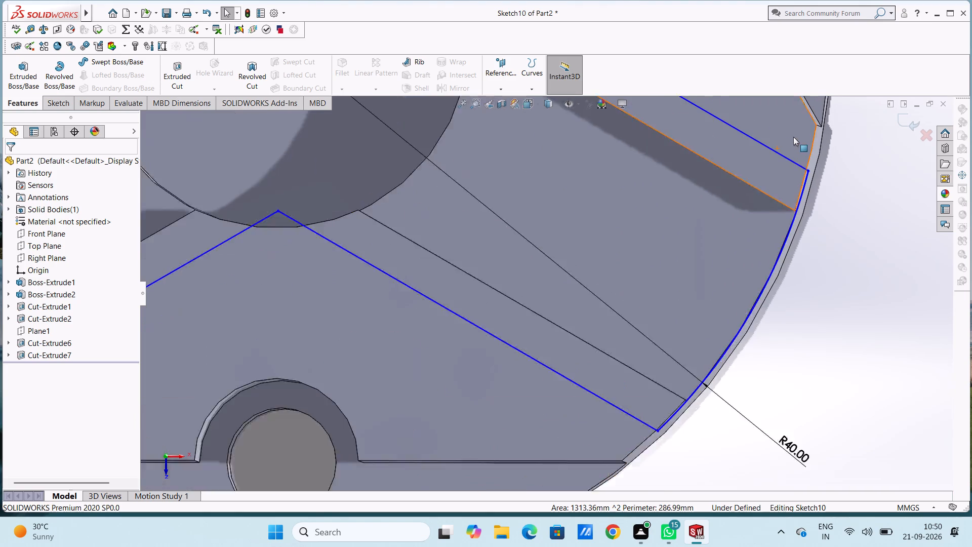
{"action": "scroll", "coordinate": [793, 137], "scroll_direction": "down", "scroll_amount": 1}
{"action": "scroll", "coordinate": [778, 213], "scroll_direction": "down", "scroll_amount": 5}
{"action": "scroll", "coordinate": [673, 274], "scroll_direction": "up", "scroll_amount": 7}
{"action": "scroll", "coordinate": [314, 372], "scroll_direction": "up", "scroll_amount": 9}
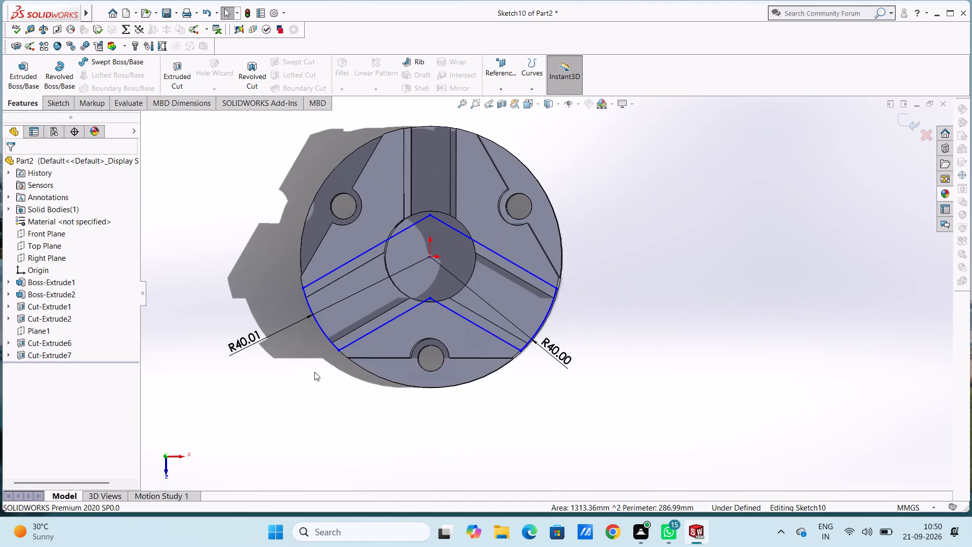
{"action": "scroll", "coordinate": [377, 379], "scroll_direction": "down", "scroll_amount": 6}
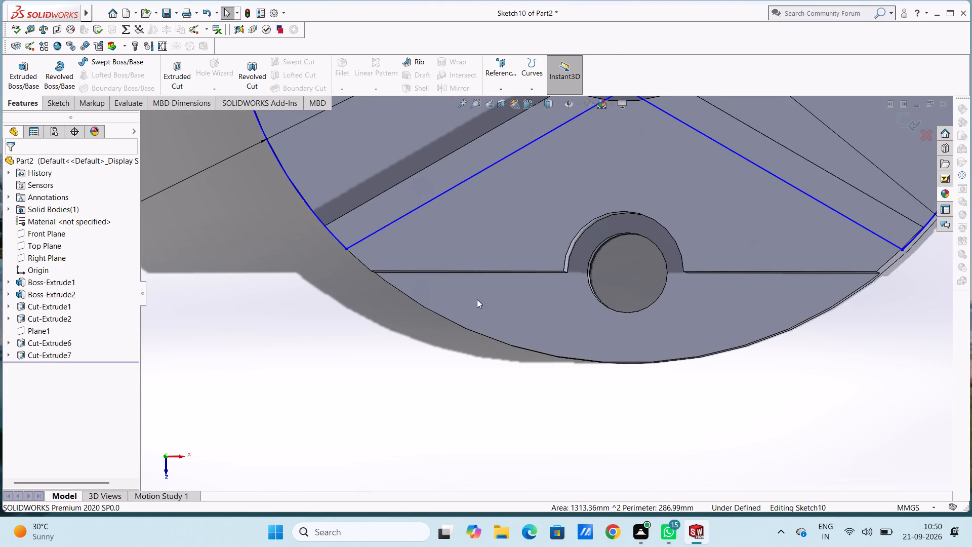
{"action": "scroll", "coordinate": [378, 233], "scroll_direction": "down", "scroll_amount": 6}
{"action": "scroll", "coordinate": [361, 314], "scroll_direction": "down", "scroll_amount": 4}
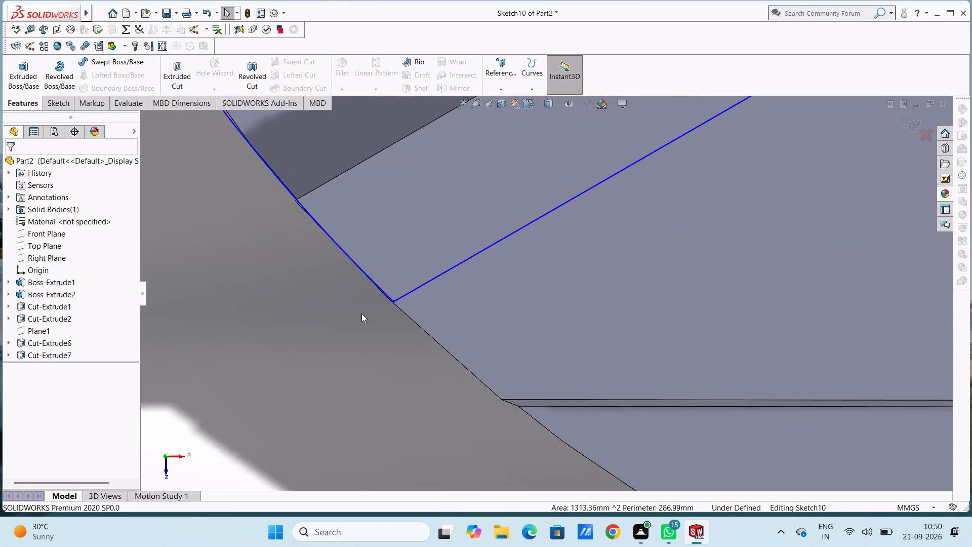
{"action": "scroll", "coordinate": [361, 314], "scroll_direction": "down", "scroll_amount": 2}
{"action": "scroll", "coordinate": [361, 314], "scroll_direction": "up", "scroll_amount": 17}
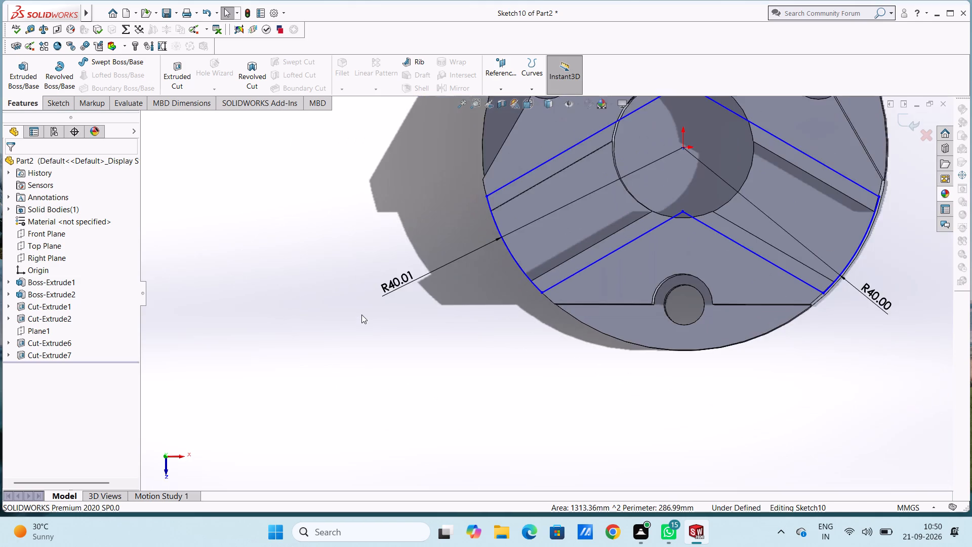
{"action": "scroll", "coordinate": [361, 315], "scroll_direction": "up", "scroll_amount": 3}
{"action": "scroll", "coordinate": [558, 253], "scroll_direction": "down", "scroll_amount": 5}
{"action": "scroll", "coordinate": [516, 252], "scroll_direction": "down", "scroll_amount": 4}
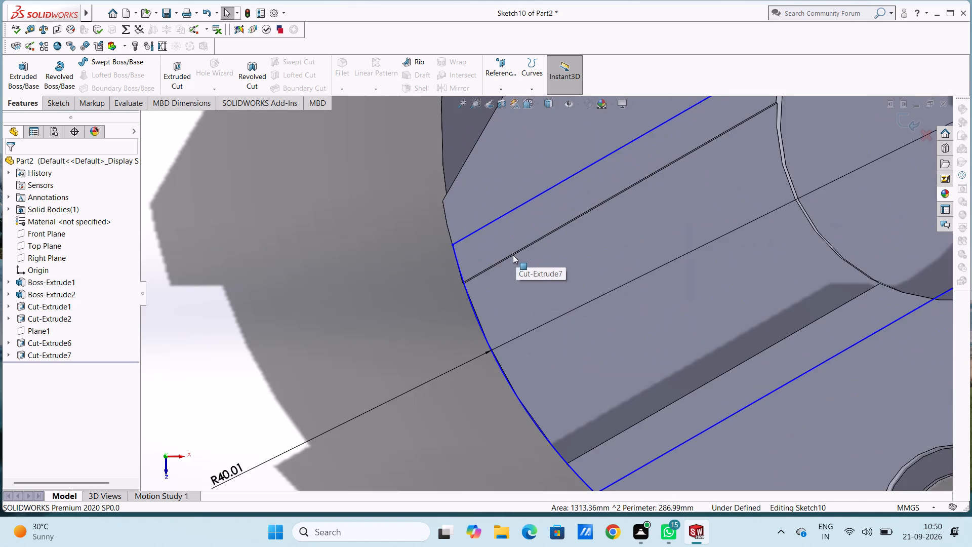
{"action": "scroll", "coordinate": [497, 263], "scroll_direction": "down", "scroll_amount": 6}
{"action": "scroll", "coordinate": [437, 336], "scroll_direction": "down", "scroll_amount": 7}
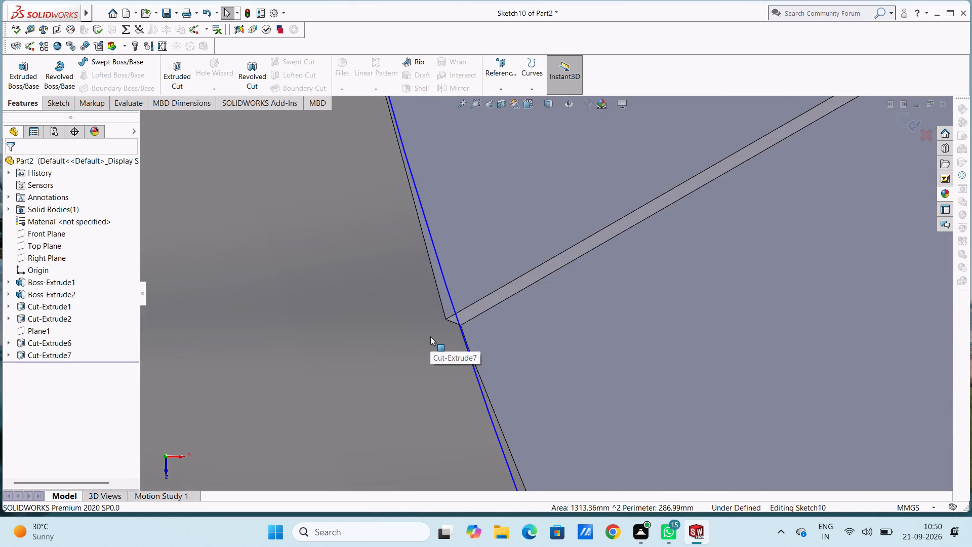
{"action": "scroll", "coordinate": [450, 333], "scroll_direction": "down", "scroll_amount": 7}
{"action": "scroll", "coordinate": [529, 302], "scroll_direction": "up", "scroll_amount": 9}
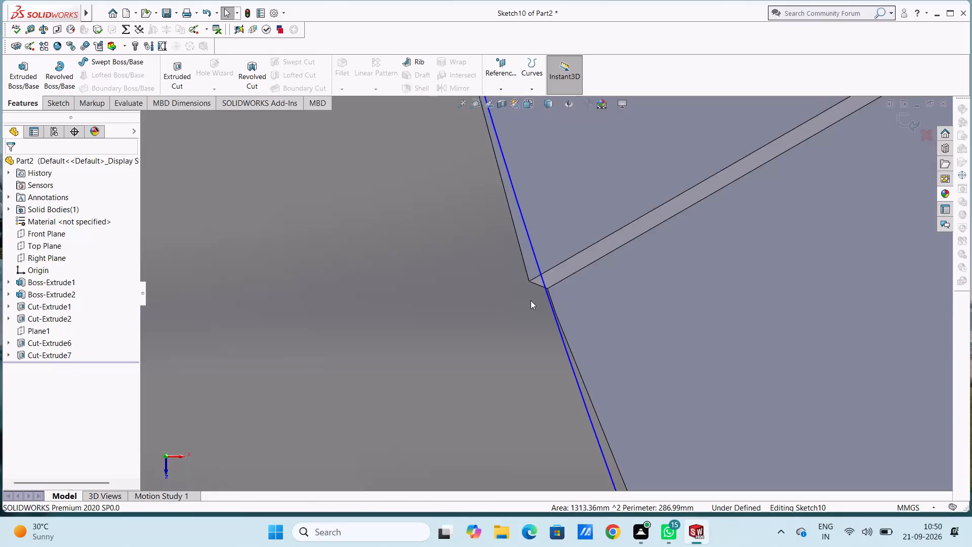
{"action": "scroll", "coordinate": [531, 300], "scroll_direction": "up", "scroll_amount": 2}
{"action": "scroll", "coordinate": [606, 321], "scroll_direction": "up", "scroll_amount": 17}
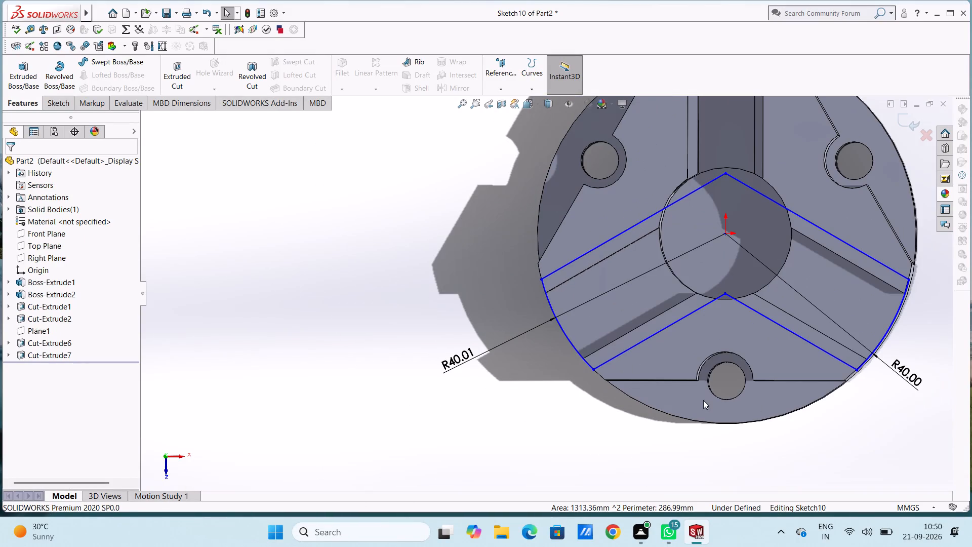
{"action": "scroll", "coordinate": [868, 328], "scroll_direction": "down", "scroll_amount": 5}
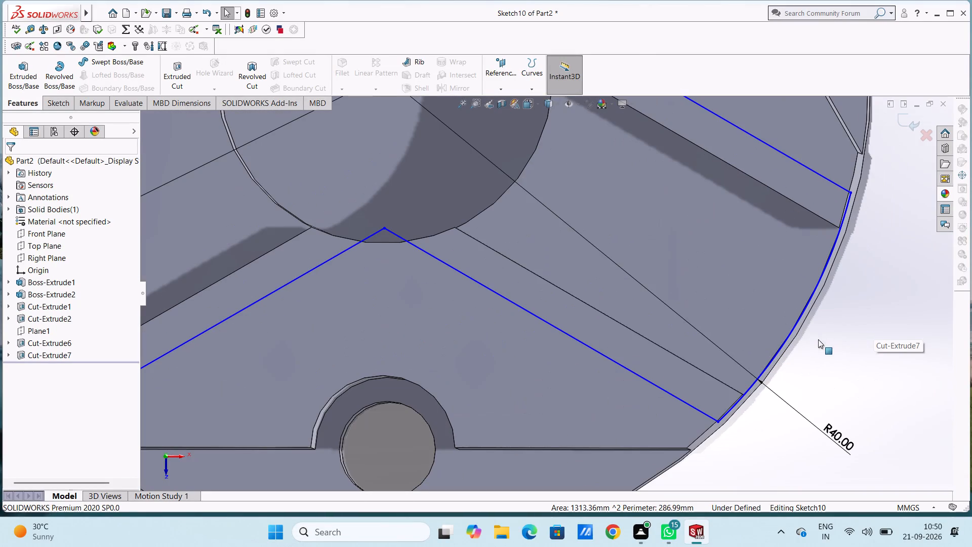
{"action": "scroll", "coordinate": [810, 279], "scroll_direction": "down", "scroll_amount": 5}
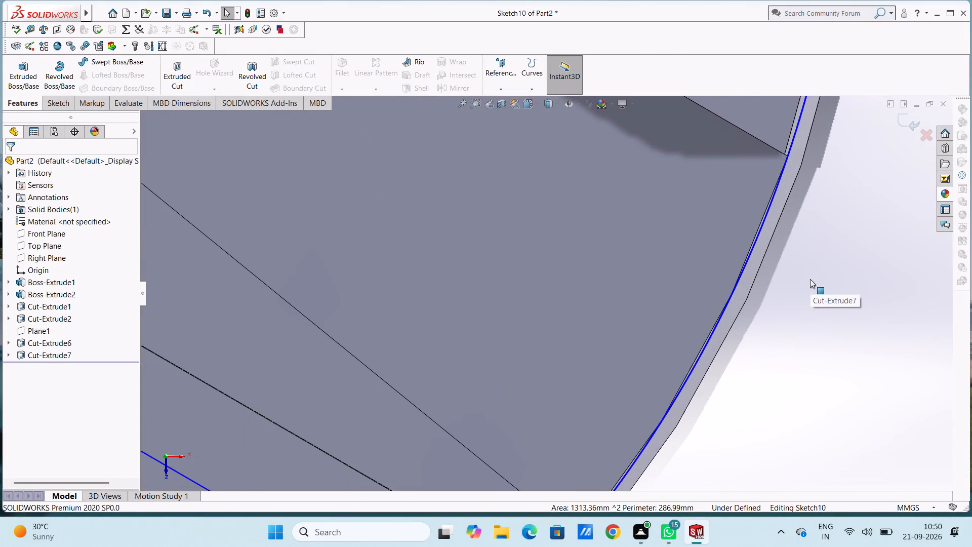
{"action": "scroll", "coordinate": [809, 279], "scroll_direction": "up", "scroll_amount": 4}
{"action": "scroll", "coordinate": [572, 397], "scroll_direction": "up", "scroll_amount": 1}
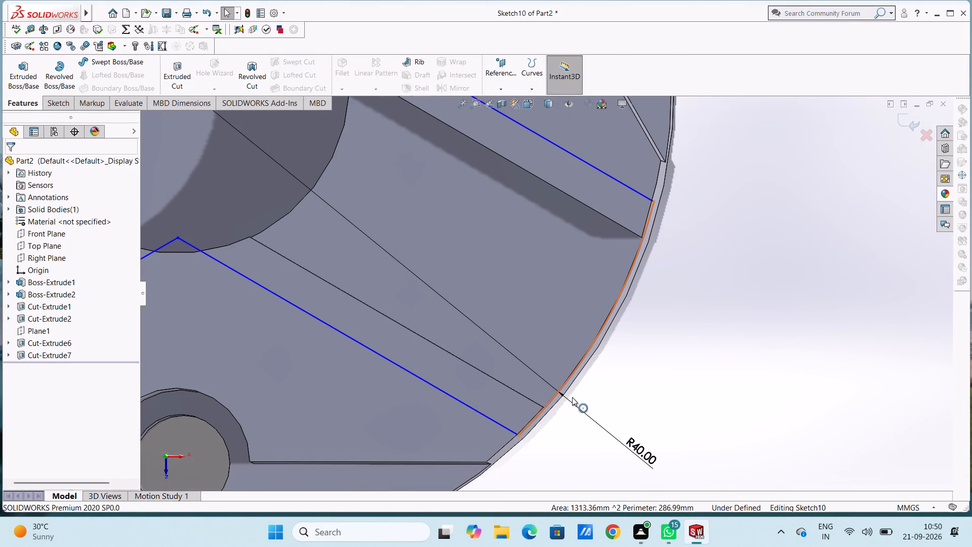
{"action": "scroll", "coordinate": [572, 397], "scroll_direction": "up", "scroll_amount": 6}
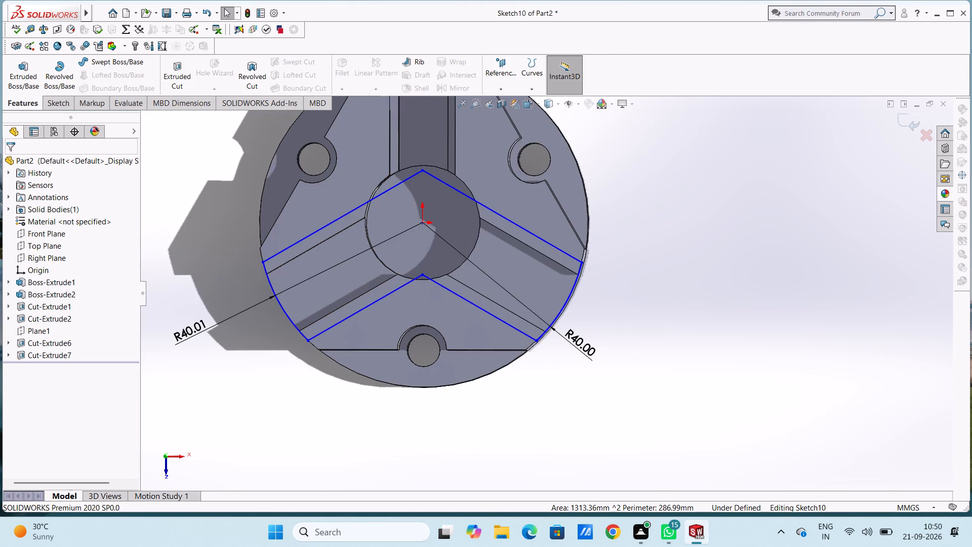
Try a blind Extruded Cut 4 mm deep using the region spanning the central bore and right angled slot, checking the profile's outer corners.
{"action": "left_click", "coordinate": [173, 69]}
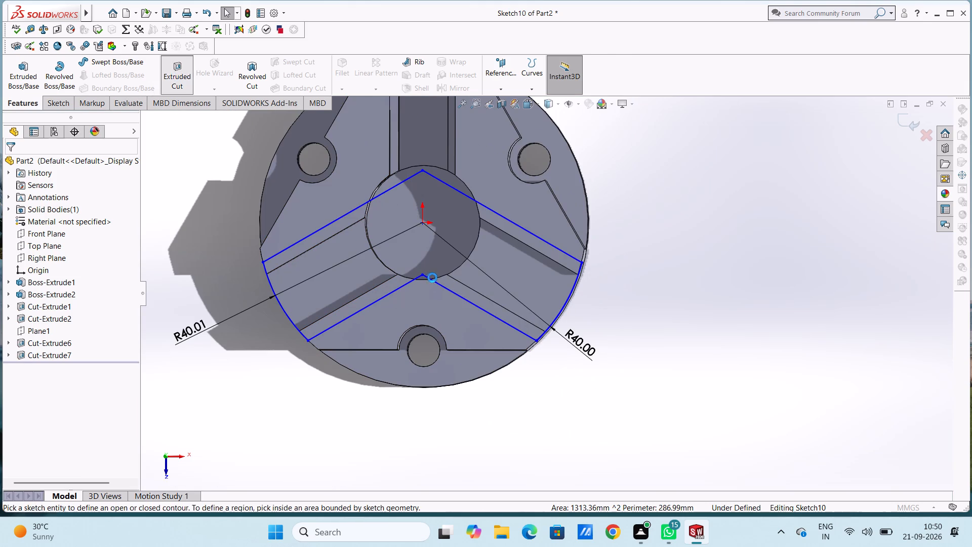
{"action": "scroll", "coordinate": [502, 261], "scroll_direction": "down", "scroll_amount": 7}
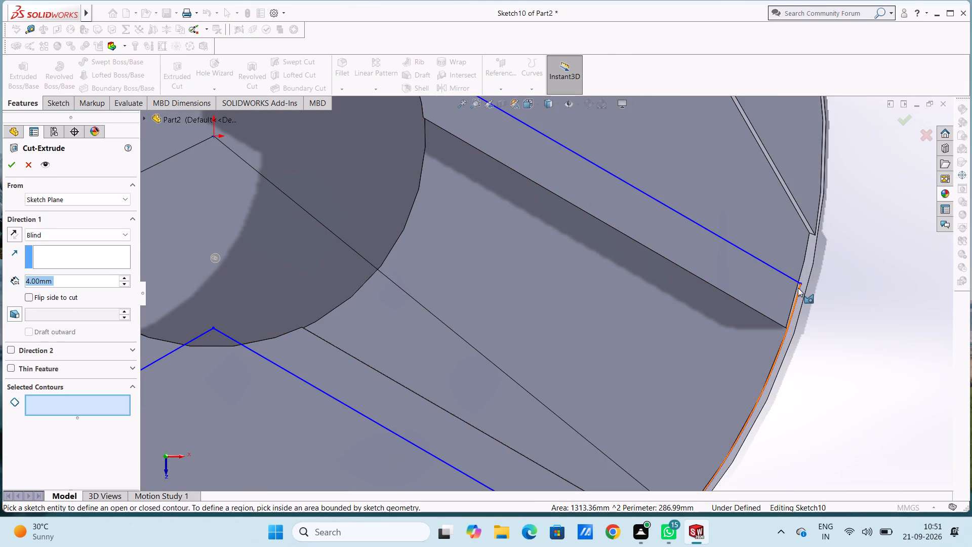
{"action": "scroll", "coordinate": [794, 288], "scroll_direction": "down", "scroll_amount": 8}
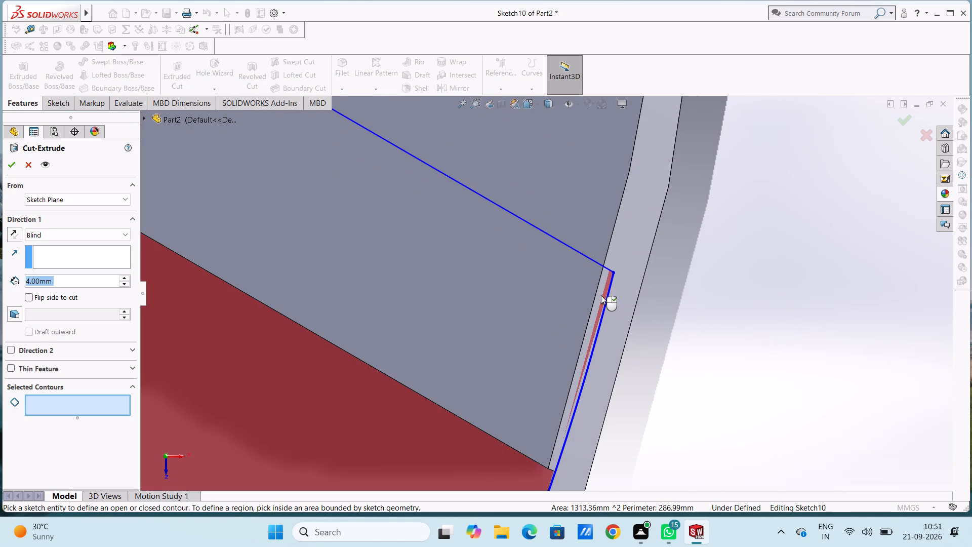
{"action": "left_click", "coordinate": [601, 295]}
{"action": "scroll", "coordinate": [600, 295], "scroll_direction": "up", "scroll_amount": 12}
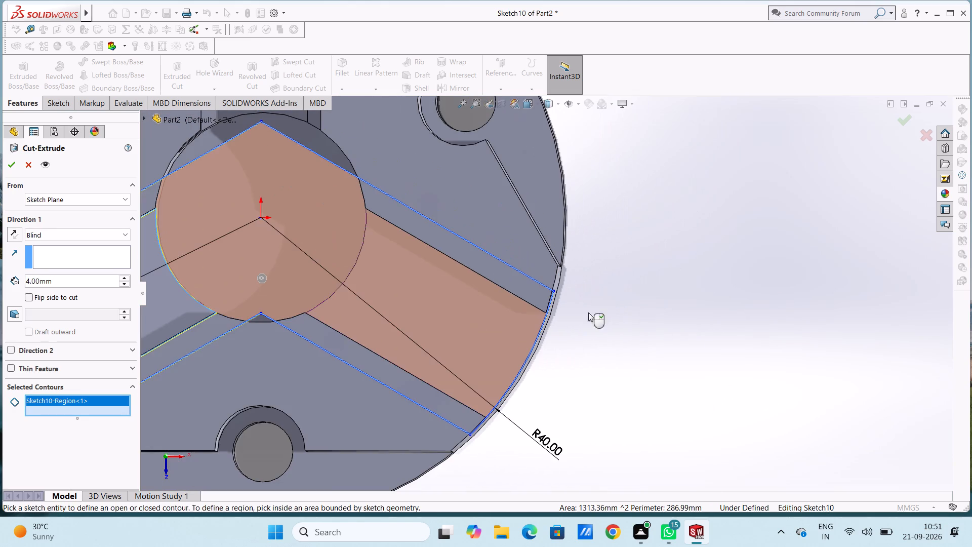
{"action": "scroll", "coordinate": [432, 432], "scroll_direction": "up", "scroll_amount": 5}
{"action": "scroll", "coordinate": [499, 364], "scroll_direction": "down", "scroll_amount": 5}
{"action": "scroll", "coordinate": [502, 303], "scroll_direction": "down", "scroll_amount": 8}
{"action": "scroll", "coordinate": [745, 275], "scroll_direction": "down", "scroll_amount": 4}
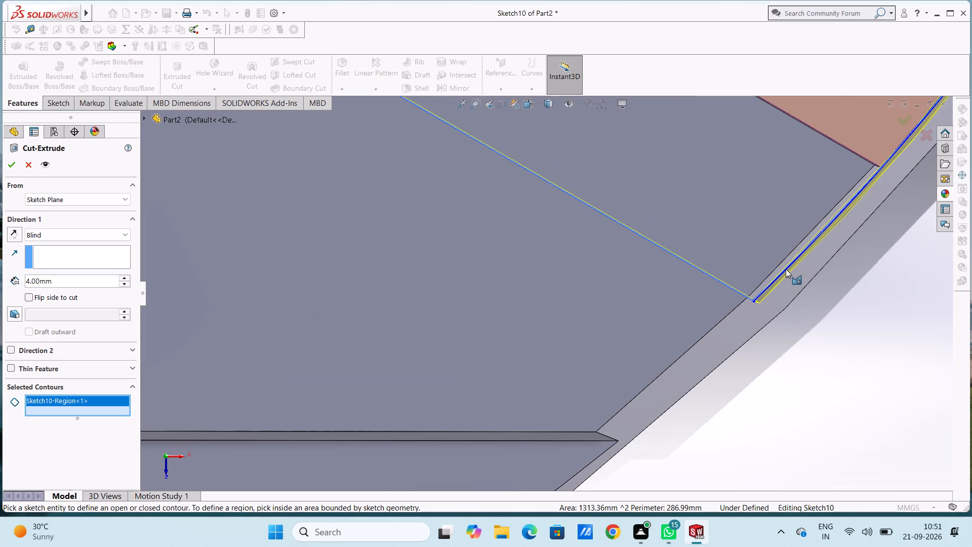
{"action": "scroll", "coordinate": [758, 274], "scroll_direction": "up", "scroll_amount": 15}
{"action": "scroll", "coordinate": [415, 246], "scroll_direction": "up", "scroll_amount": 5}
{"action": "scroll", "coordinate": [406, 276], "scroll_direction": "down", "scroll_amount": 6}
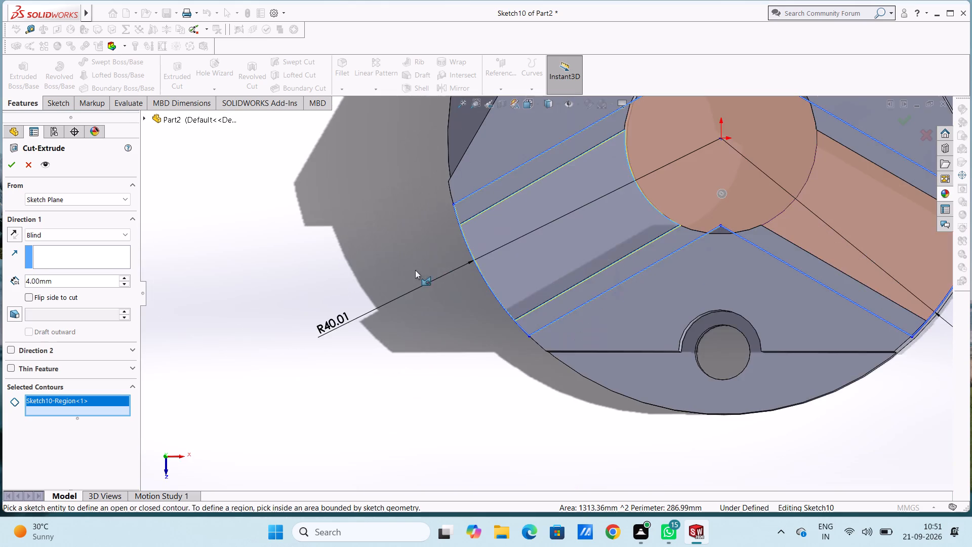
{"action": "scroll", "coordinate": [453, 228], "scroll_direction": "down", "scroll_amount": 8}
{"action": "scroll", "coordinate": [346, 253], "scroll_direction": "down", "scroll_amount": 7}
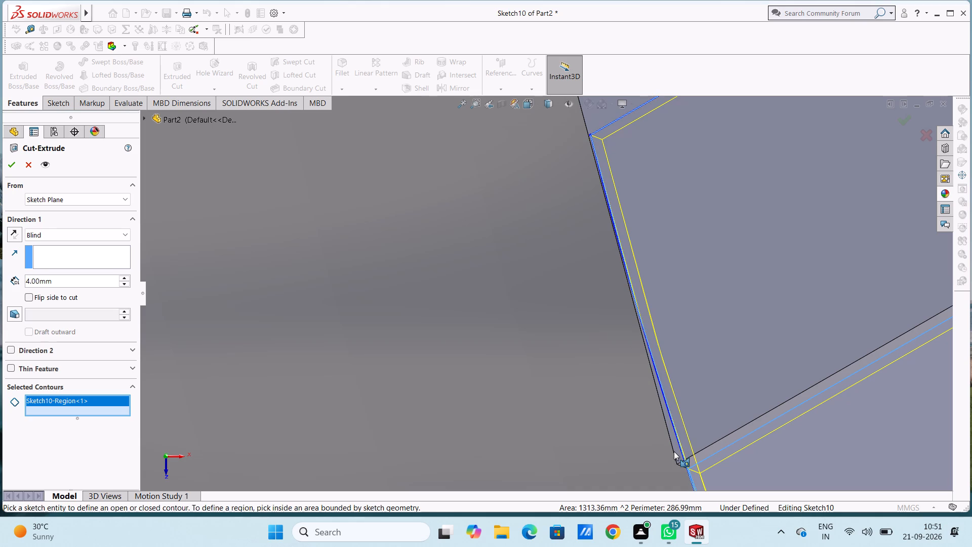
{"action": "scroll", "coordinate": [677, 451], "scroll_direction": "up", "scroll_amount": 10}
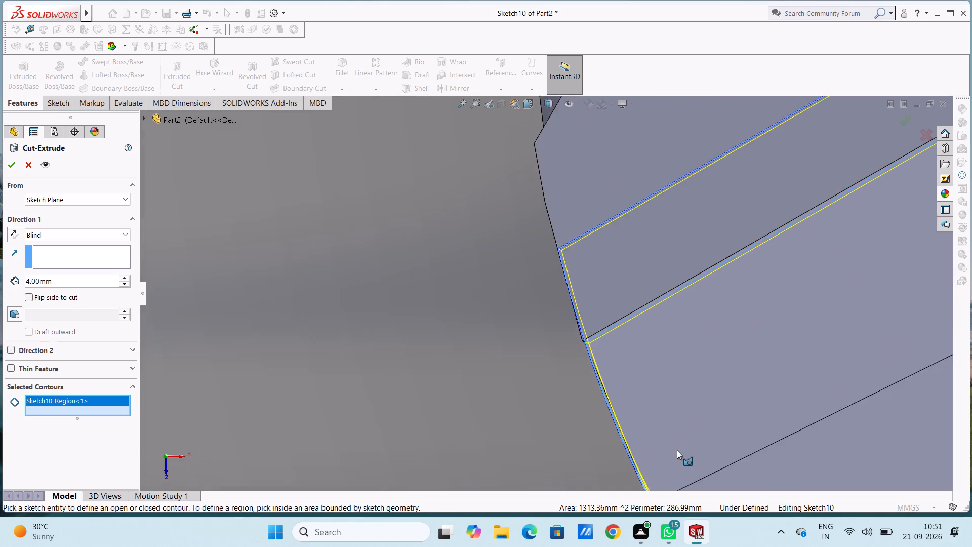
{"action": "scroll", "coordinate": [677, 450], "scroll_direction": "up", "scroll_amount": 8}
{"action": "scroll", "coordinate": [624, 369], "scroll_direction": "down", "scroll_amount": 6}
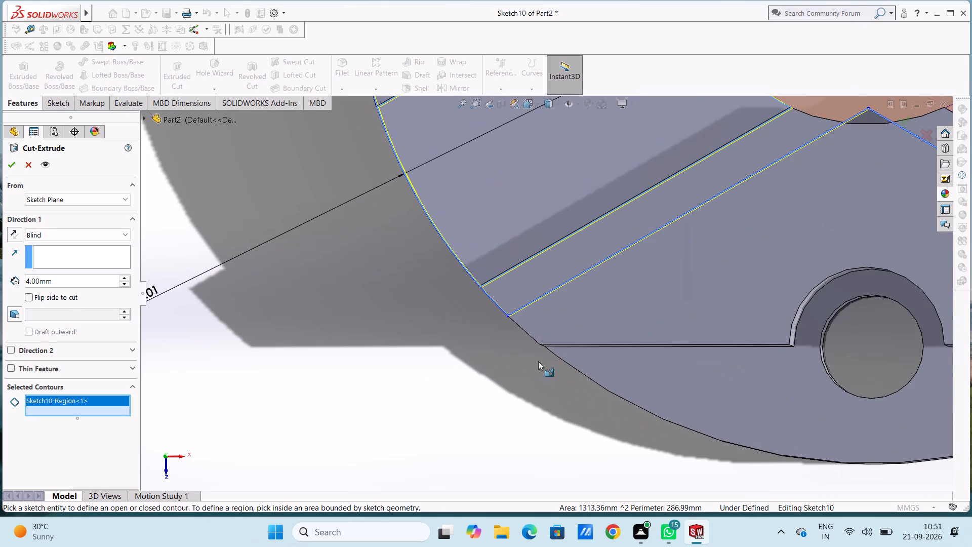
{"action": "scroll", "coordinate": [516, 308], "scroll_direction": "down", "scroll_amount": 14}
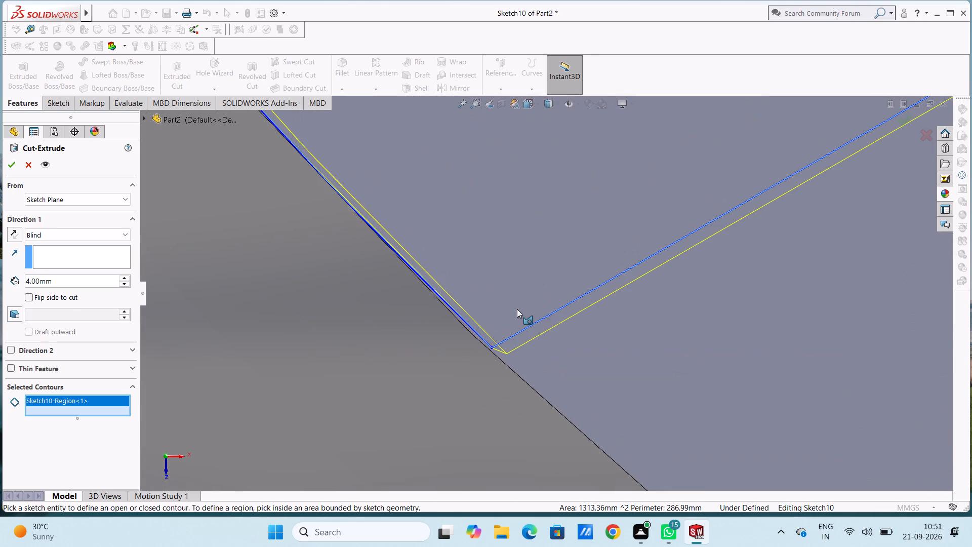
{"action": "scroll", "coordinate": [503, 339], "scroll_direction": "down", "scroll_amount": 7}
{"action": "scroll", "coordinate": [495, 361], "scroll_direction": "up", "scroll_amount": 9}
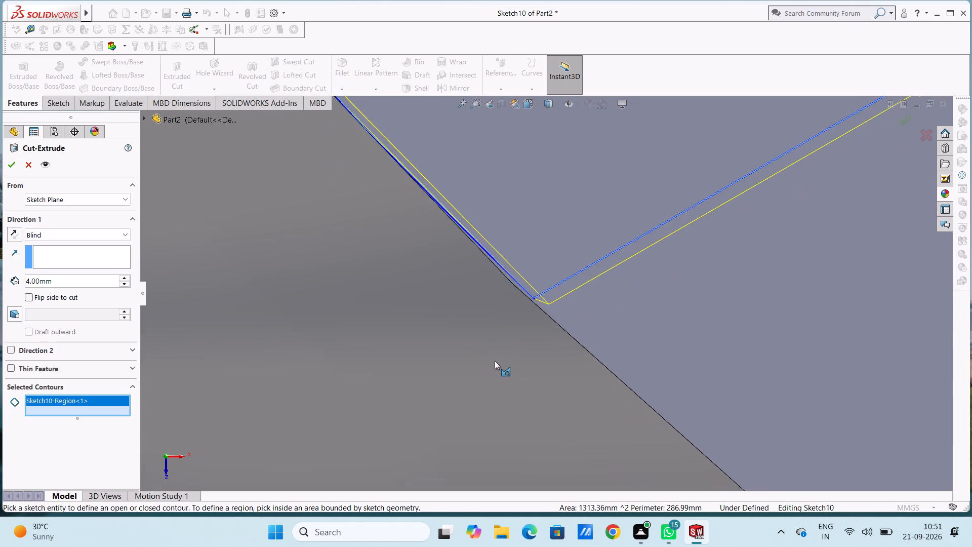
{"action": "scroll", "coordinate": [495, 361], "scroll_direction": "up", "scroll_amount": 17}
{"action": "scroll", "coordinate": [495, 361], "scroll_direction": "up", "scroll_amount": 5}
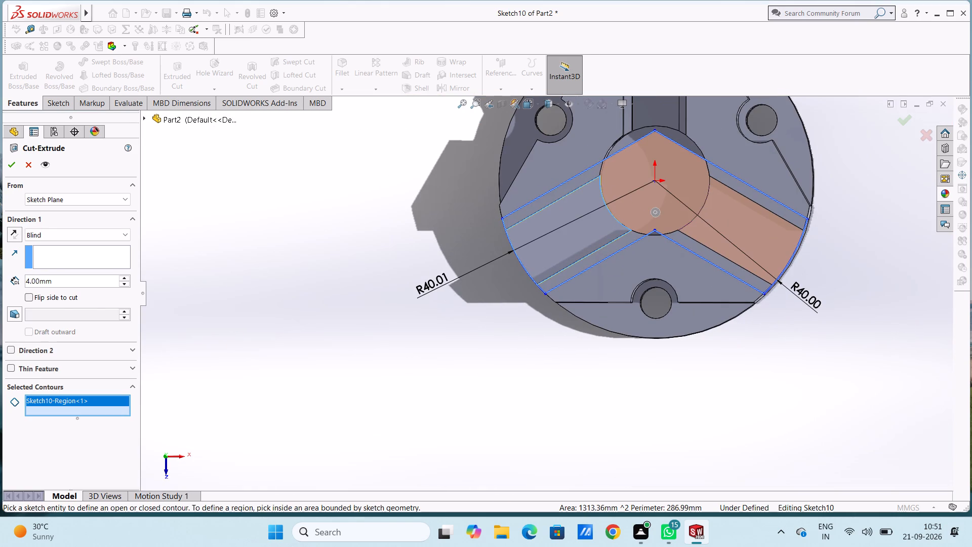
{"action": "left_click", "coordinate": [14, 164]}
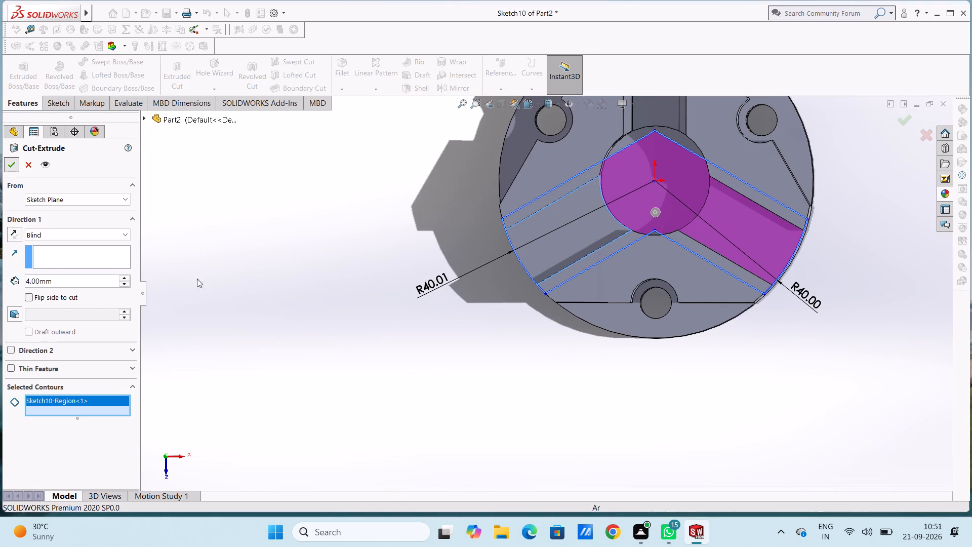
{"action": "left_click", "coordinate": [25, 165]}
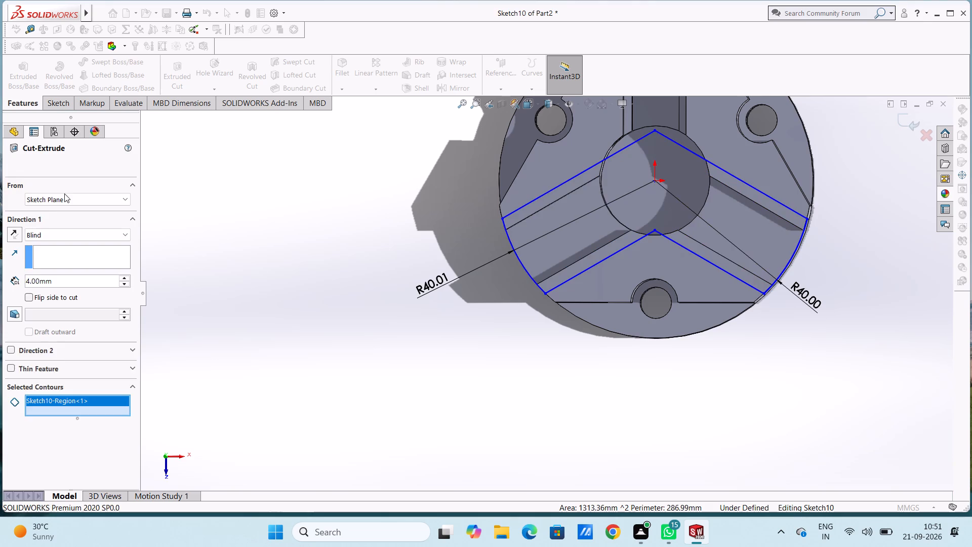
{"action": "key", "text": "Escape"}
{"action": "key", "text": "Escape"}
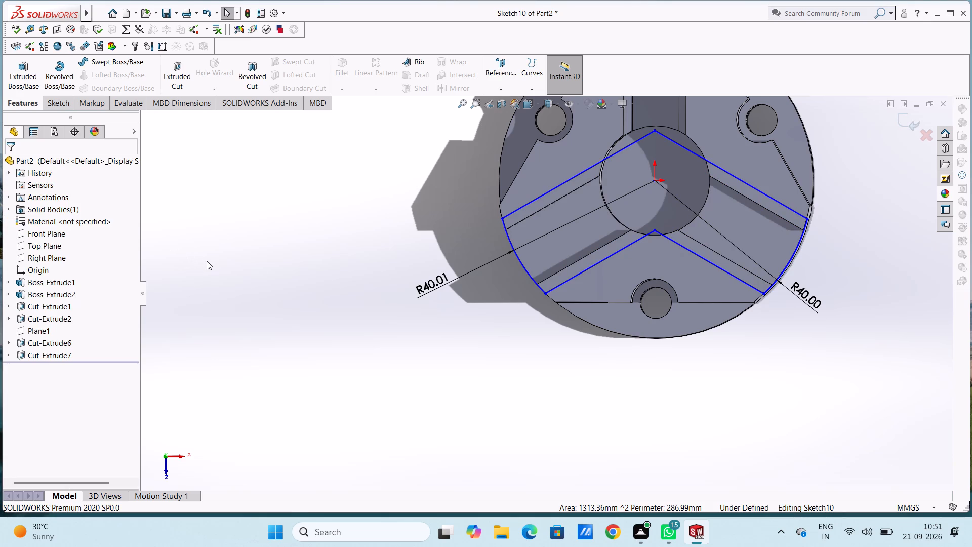
Undo the entire offset-profile sketch on the angled slots, including its lines, rim arcs, dimensions and the sketch itself.
{"action": "key", "text": "ctrl+z"}
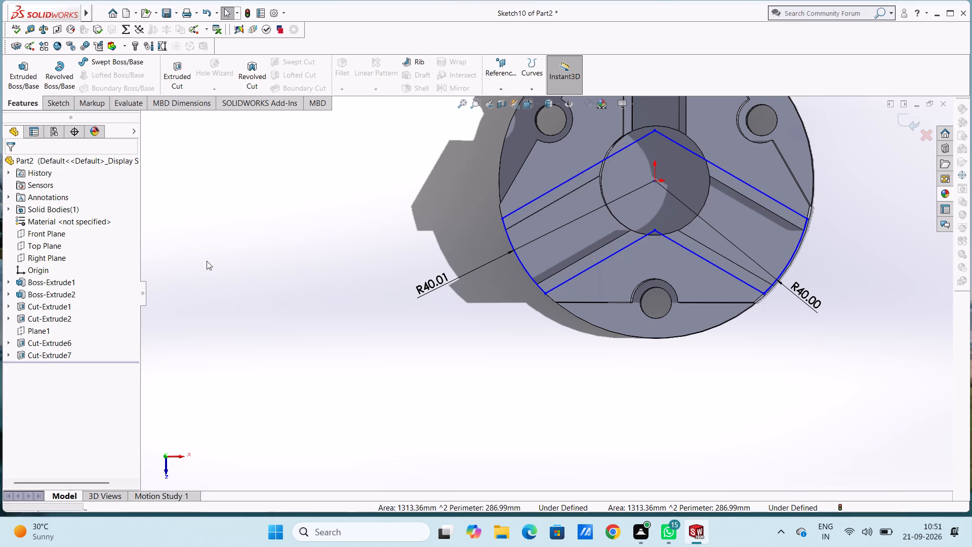
{"action": "key", "text": "ctrl+z"}
{"action": "key", "text": "ctrl+z"}
{"action": "key", "text": "ctrl+z"}
{"action": "key", "text": "ctrl+z"}
{"action": "key", "text": "ctrl+z"}
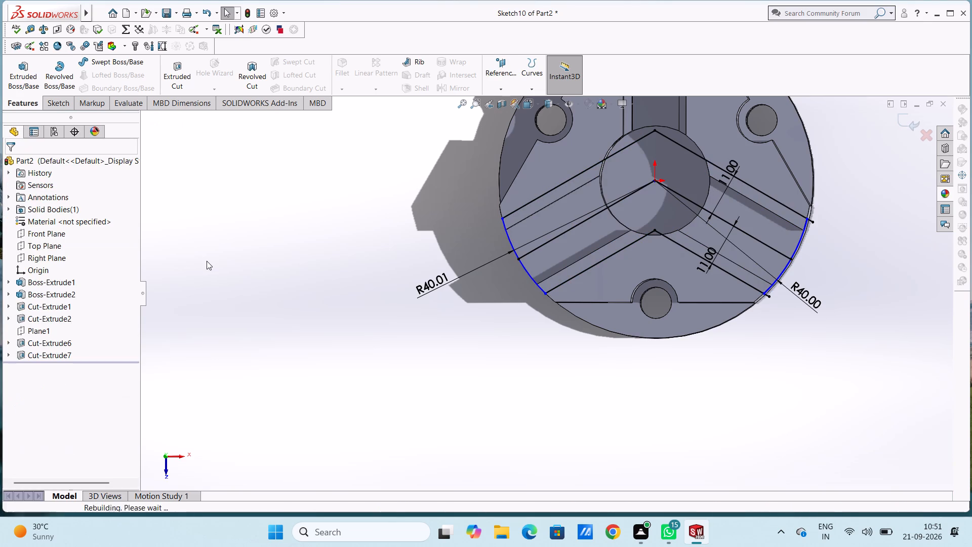
{"action": "key", "text": "ctrl+z"}
{"action": "key", "text": "ctrl+z"}
{"action": "key", "text": "ctrl+z"}
{"action": "key", "text": "ctrl+z"}
{"action": "key", "text": "ctrl+z"}
{"action": "key", "text": "ctrl+z"}
{"action": "key", "text": "ctrl+z"}
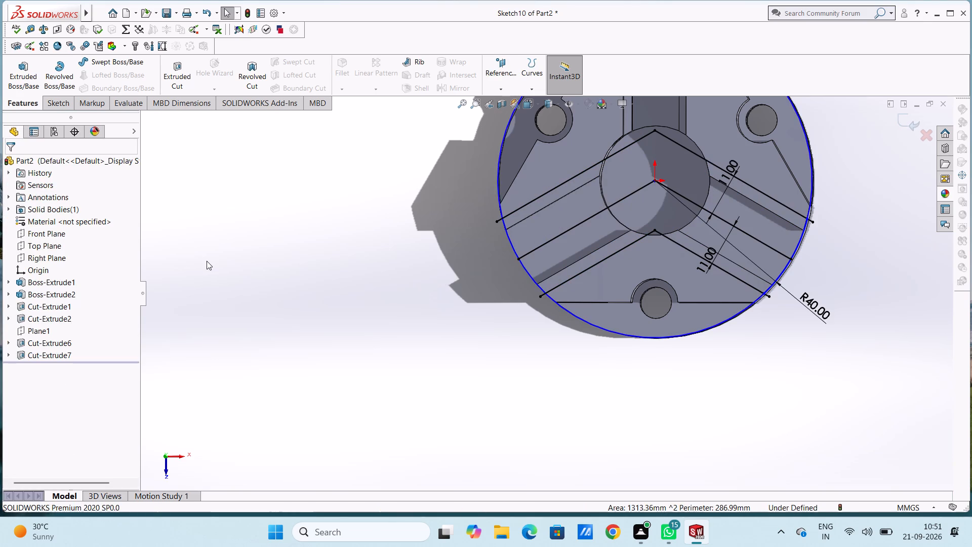
{"action": "key", "text": "ctrl+z"}
{"action": "key", "text": "ctrl+z"}
{"action": "key", "text": "ctrl+z"}
{"action": "key", "text": "ctrl+z"}
{"action": "key", "text": "ctrl+z"}
{"action": "key", "text": "ctrl+z"}
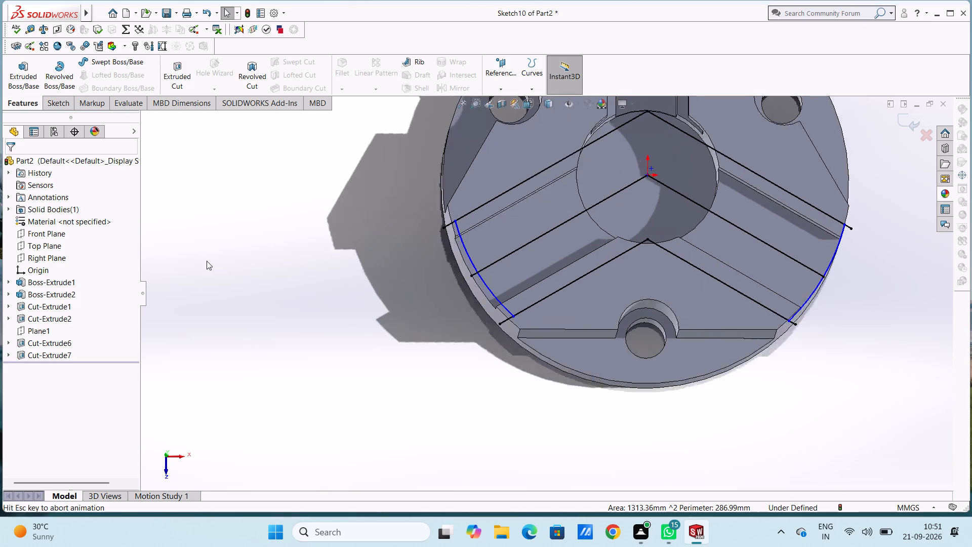
{"action": "key", "text": "ctrl+z"}
{"action": "key", "text": "ctrl+z"}
{"action": "key", "text": "ctrl+z"}
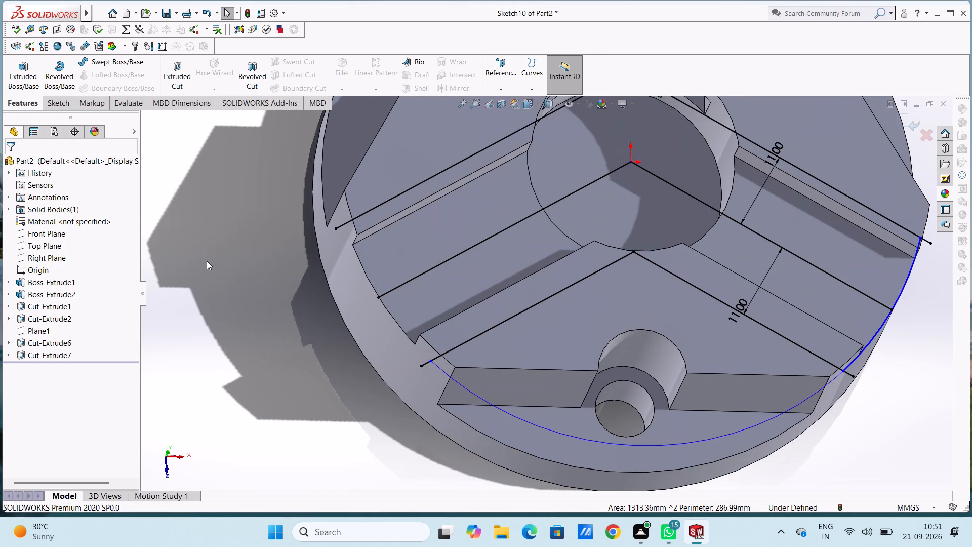
{"action": "key", "text": "ctrl+z"}
{"action": "key", "text": "ctrl+z"}
{"action": "key", "text": "ctrl+z"}
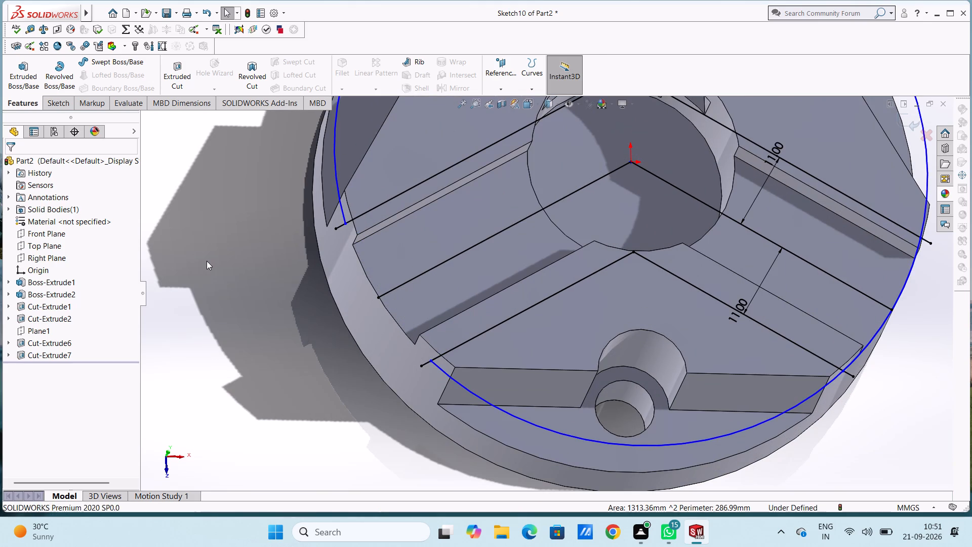
{"action": "key", "text": "ctrl+z"}
{"action": "key", "text": "ctrl+z"}
{"action": "key", "text": "ctrl+z"}
{"action": "key", "text": "ctrl+z"}
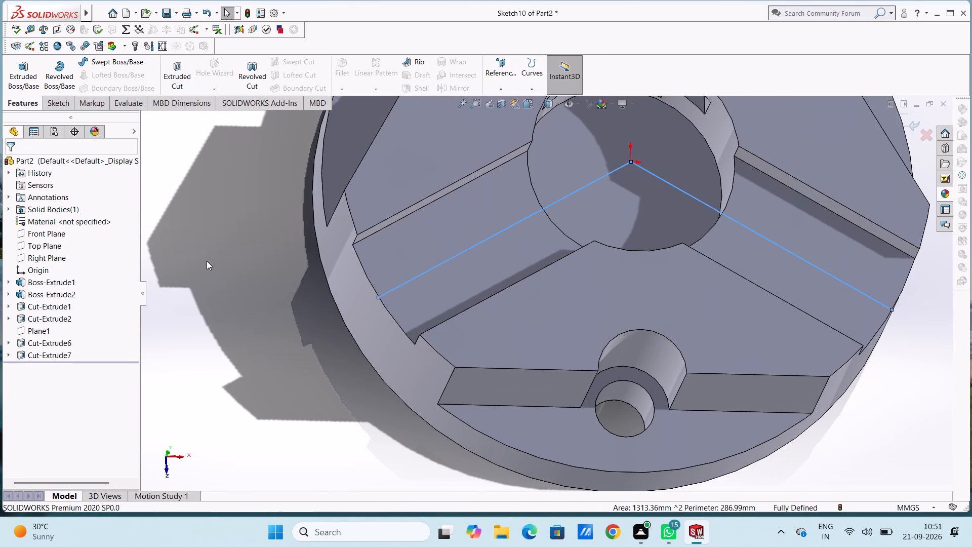
{"action": "key", "text": "ctrl+z"}
{"action": "key", "text": "ctrl+z"}
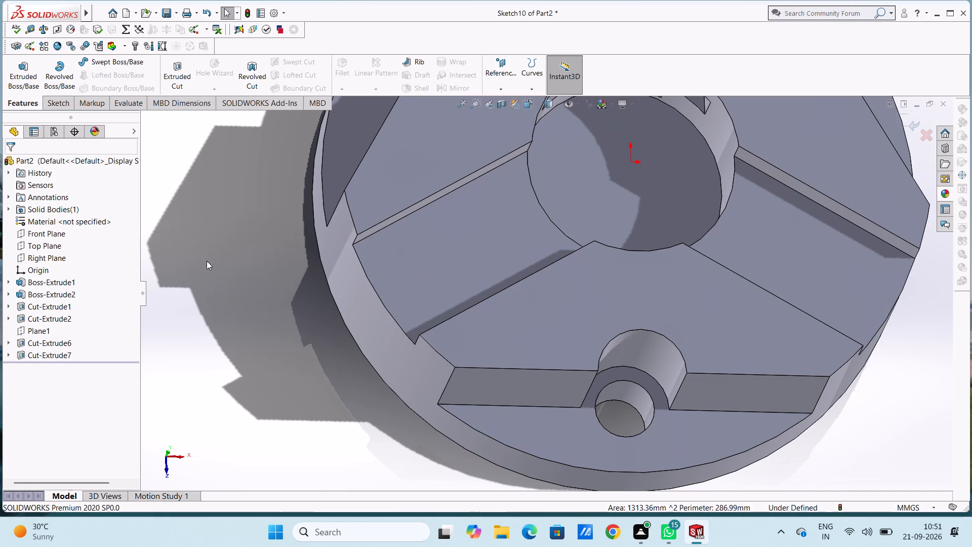
{"action": "key", "text": "ctrl+5"}
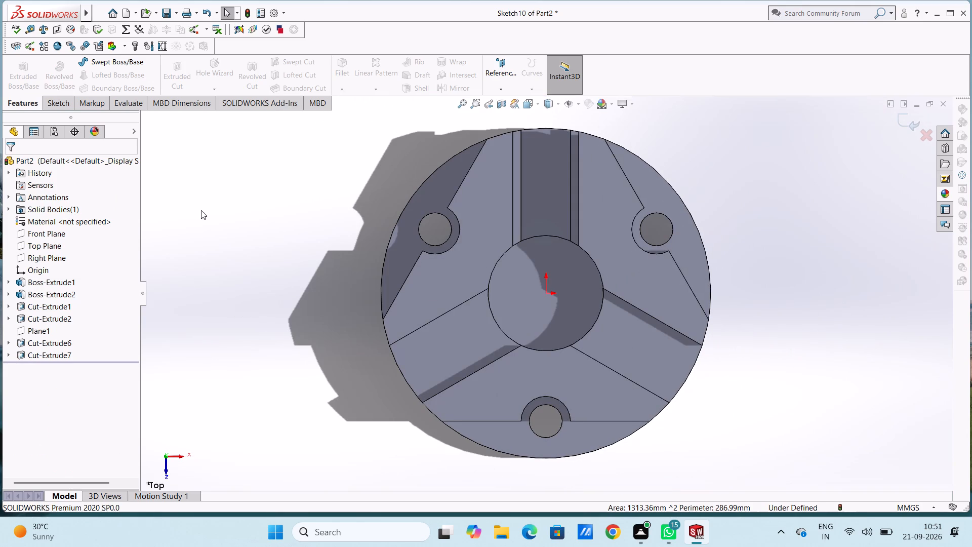
{"action": "key", "text": "Escape"}
{"action": "key", "text": "ctrl+z"}
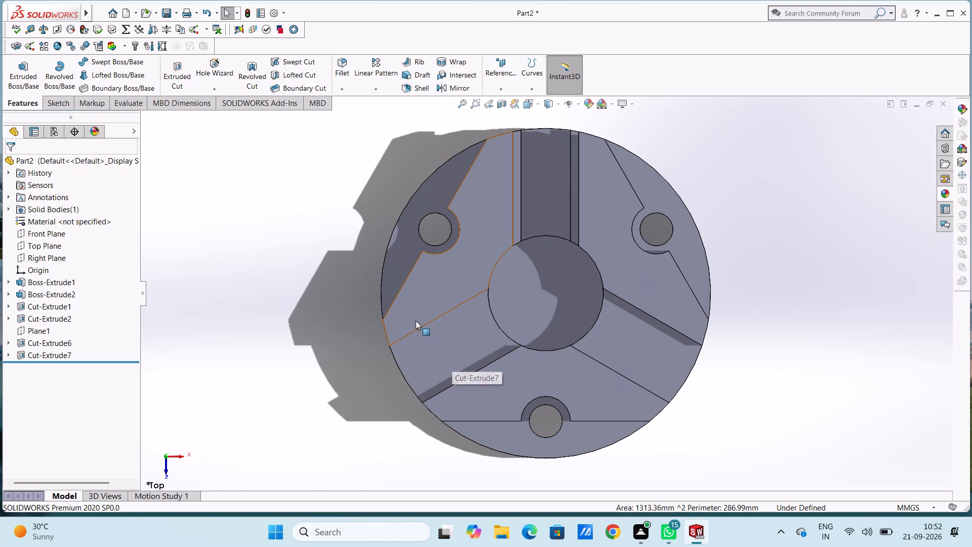
Start a new sketch on the floor face of the left angled slot.
{"action": "left_click", "coordinate": [412, 314]}
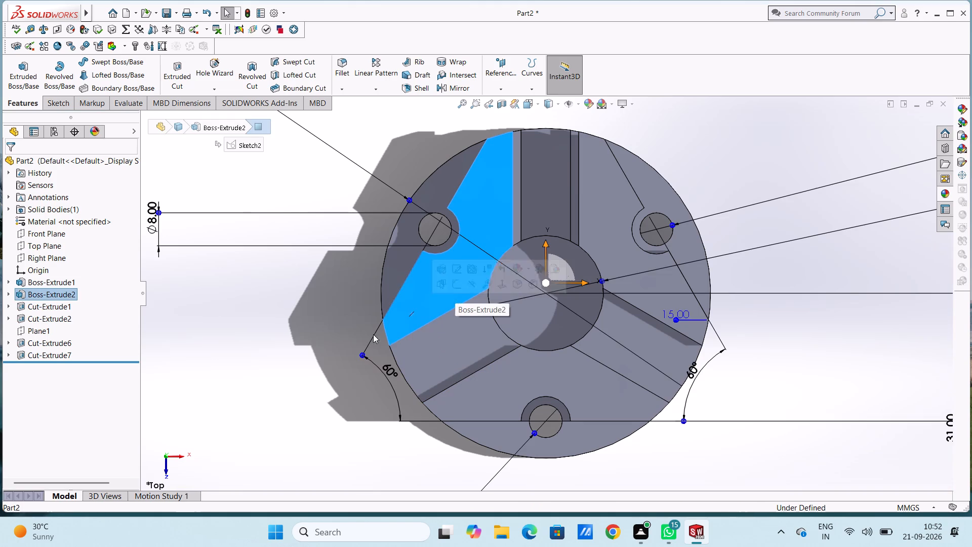
{"action": "key", "text": "Escape"}
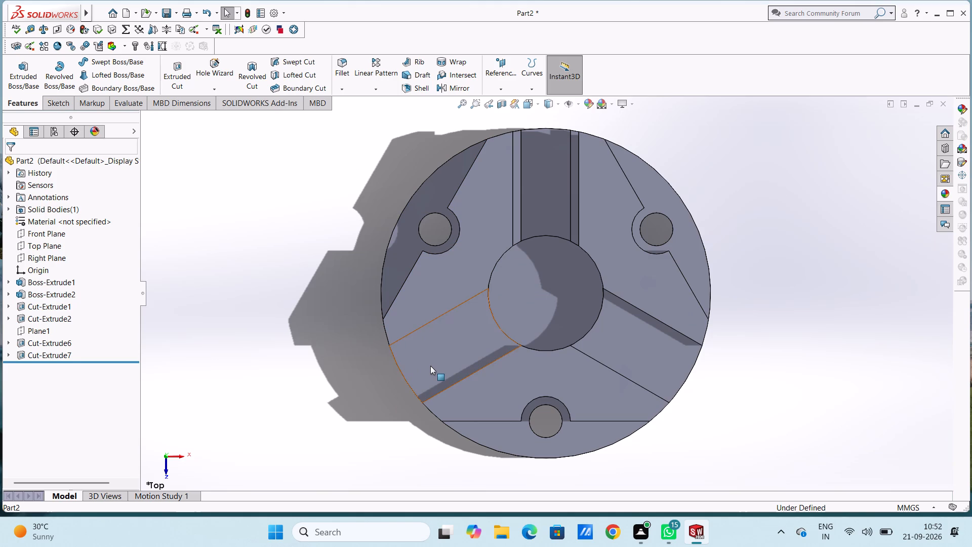
{"action": "left_click", "coordinate": [430, 365]}
{"action": "left_click", "coordinate": [475, 337]}
{"action": "left_click", "coordinate": [319, 335]}
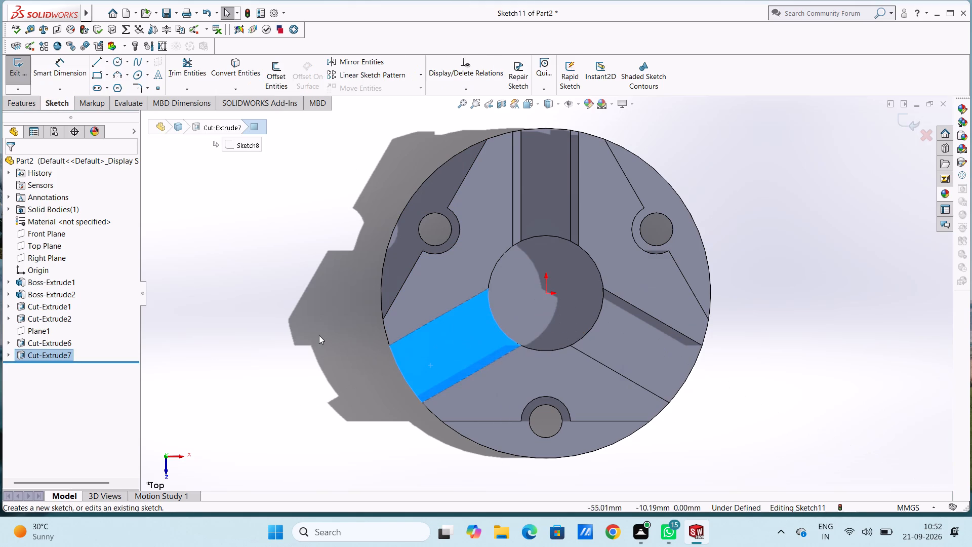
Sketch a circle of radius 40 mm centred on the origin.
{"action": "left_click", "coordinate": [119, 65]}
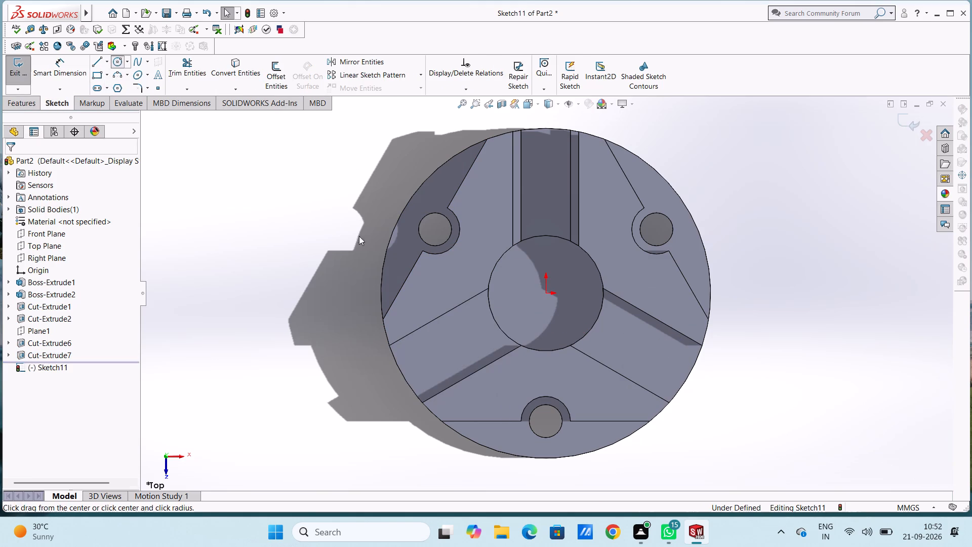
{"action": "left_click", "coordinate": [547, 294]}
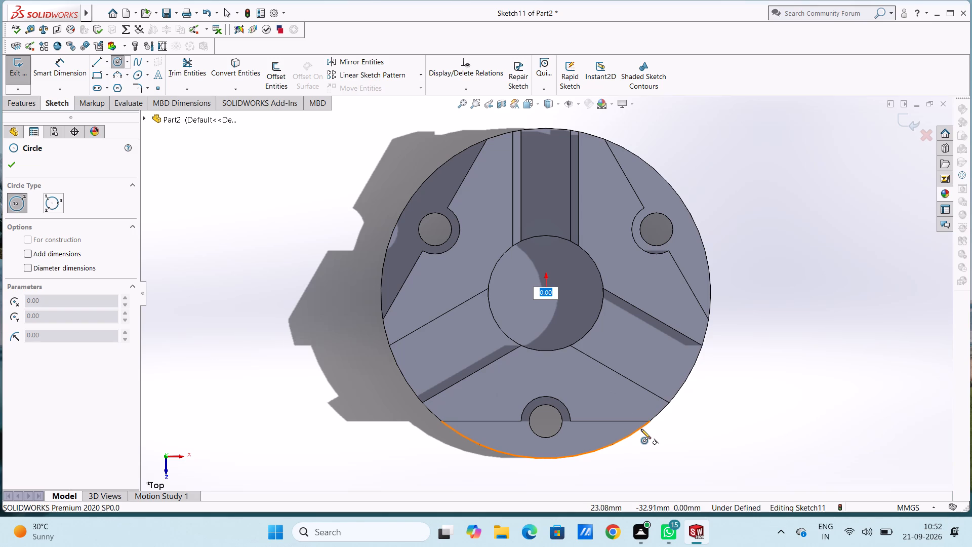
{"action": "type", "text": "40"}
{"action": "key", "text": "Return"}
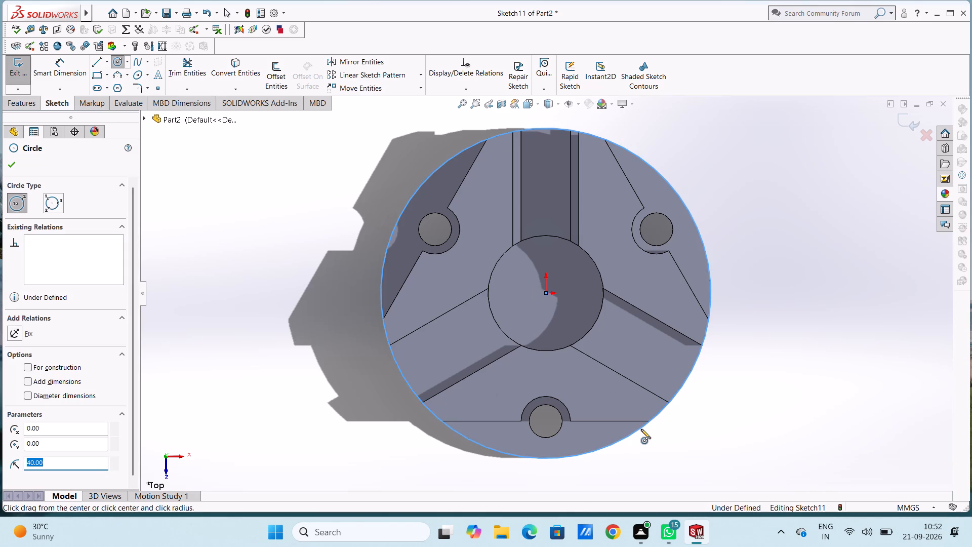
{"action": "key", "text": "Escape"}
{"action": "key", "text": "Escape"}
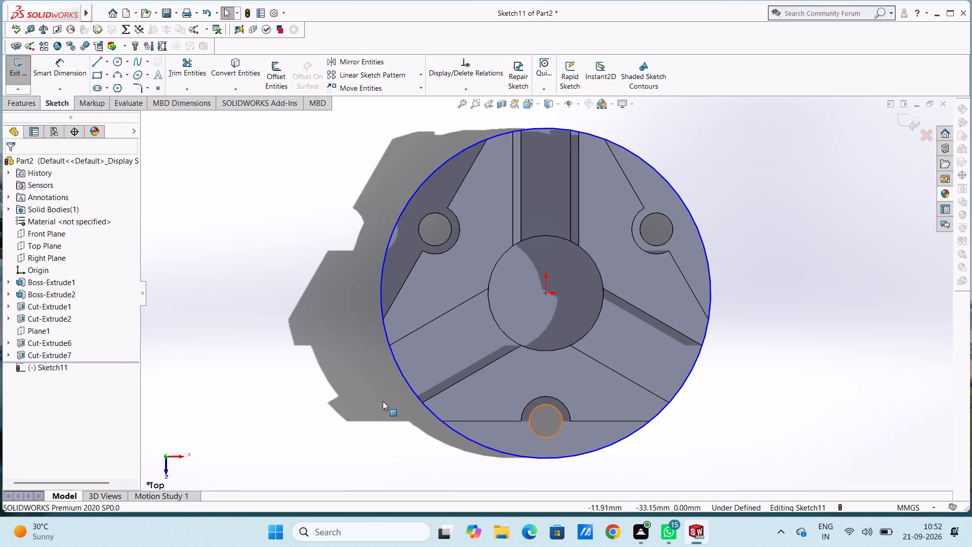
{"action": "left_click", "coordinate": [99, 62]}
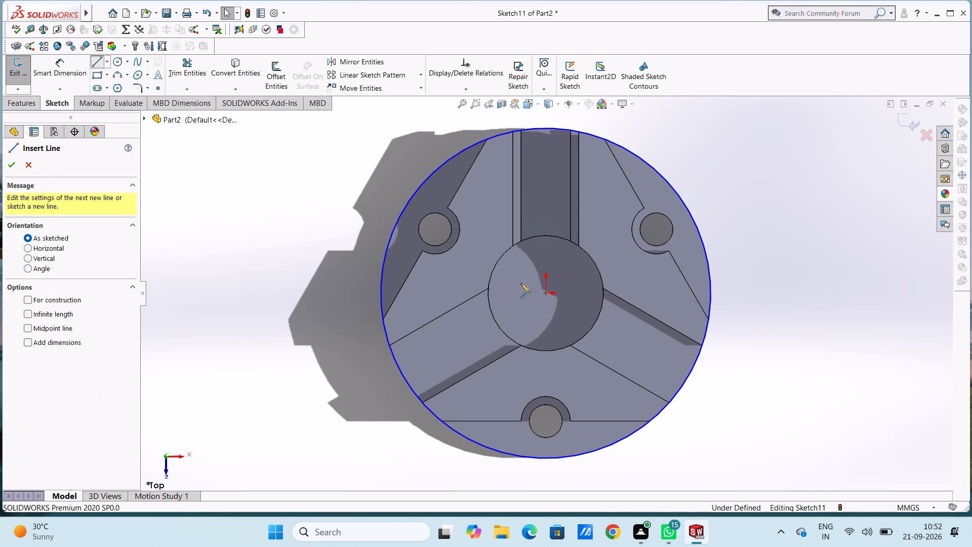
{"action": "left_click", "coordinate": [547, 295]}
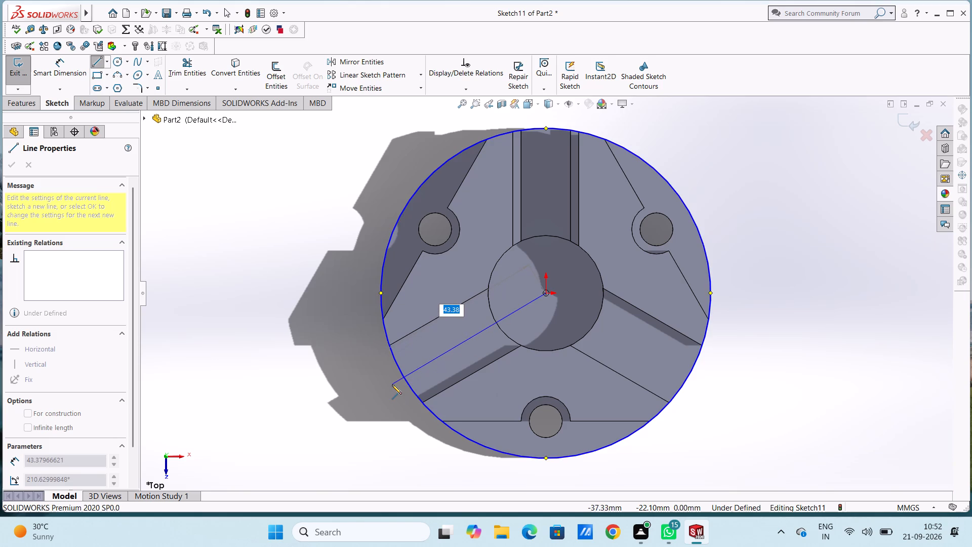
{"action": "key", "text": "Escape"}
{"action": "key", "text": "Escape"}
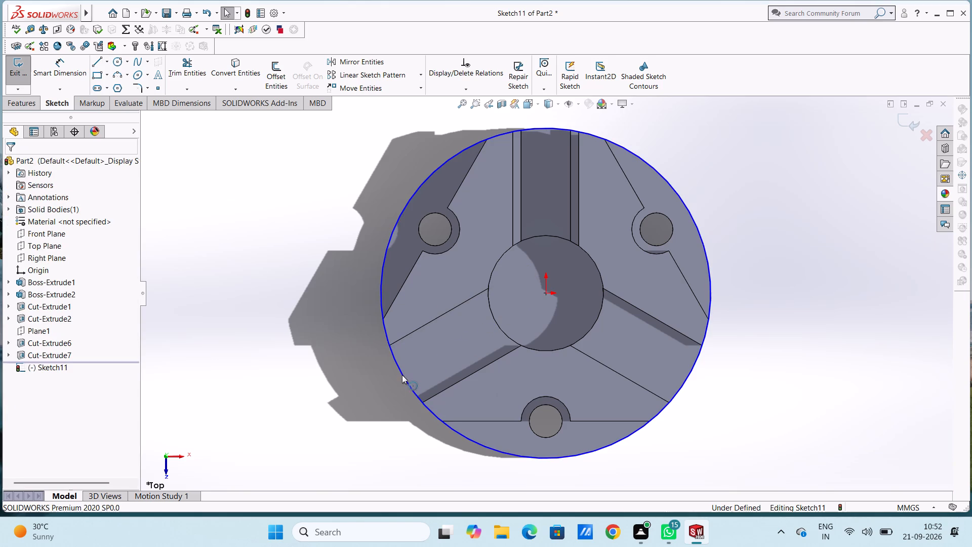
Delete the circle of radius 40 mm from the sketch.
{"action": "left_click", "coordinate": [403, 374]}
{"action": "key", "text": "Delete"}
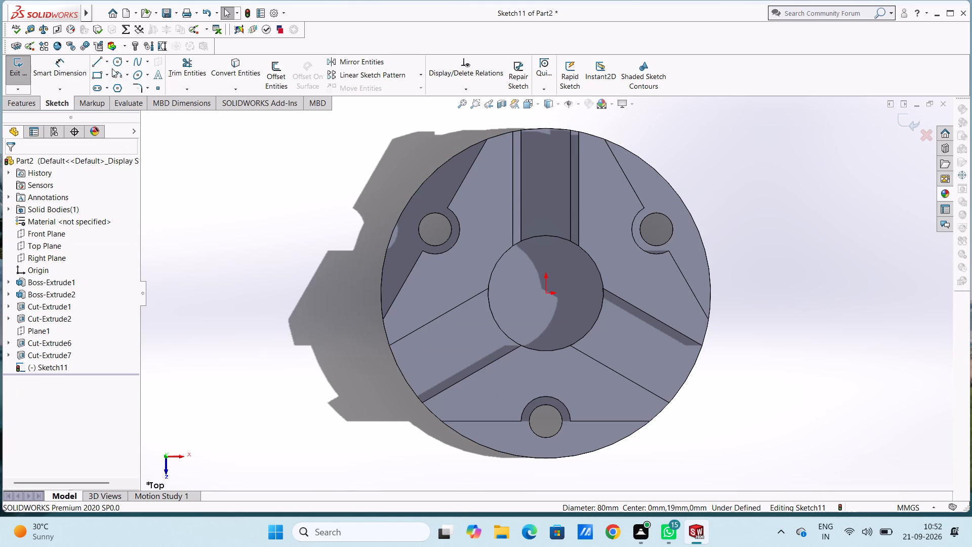
Sketch two lines from the origin along the left and right angled slots past the rim, about 73 mm and 61 mm long.
{"action": "left_click", "coordinate": [98, 60]}
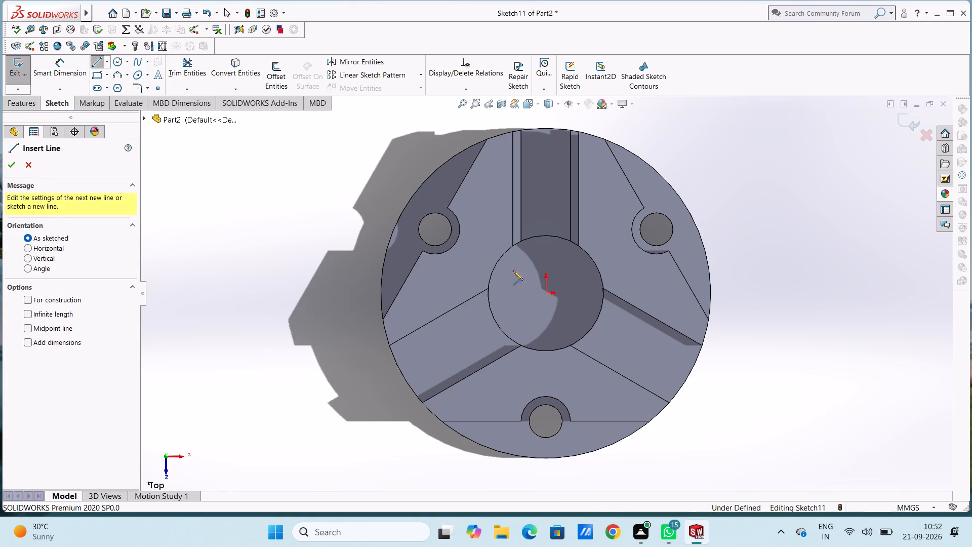
{"action": "left_click", "coordinate": [547, 292]}
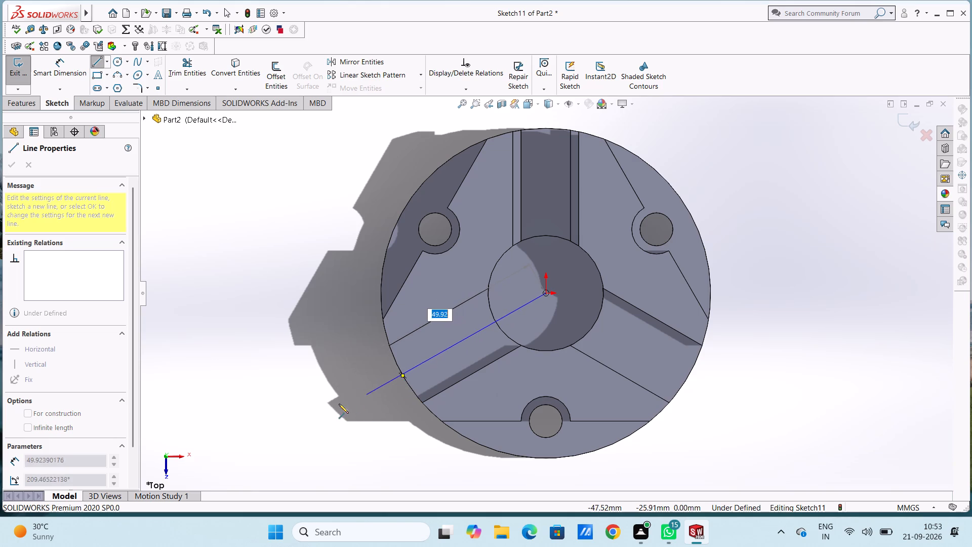
{"action": "left_click", "coordinate": [286, 443]}
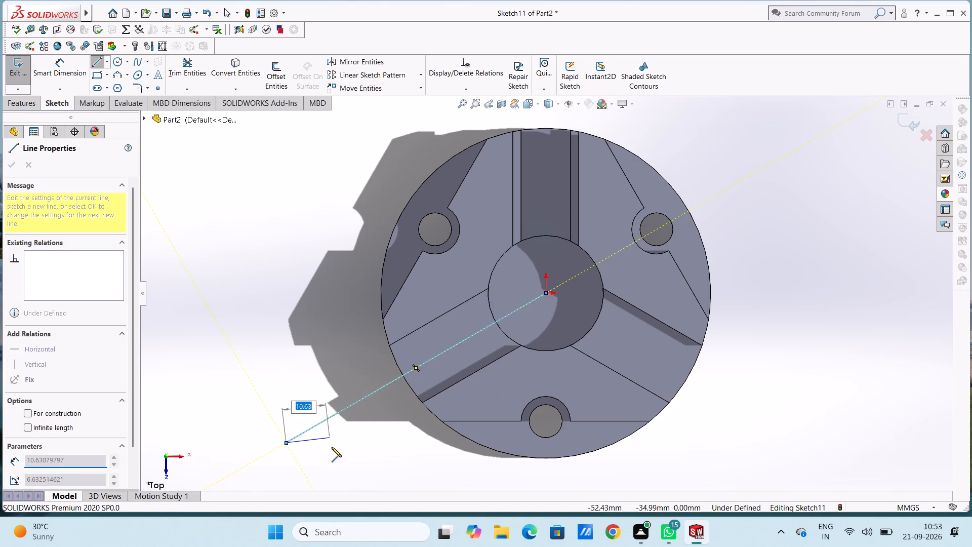
{"action": "key", "text": "Escape"}
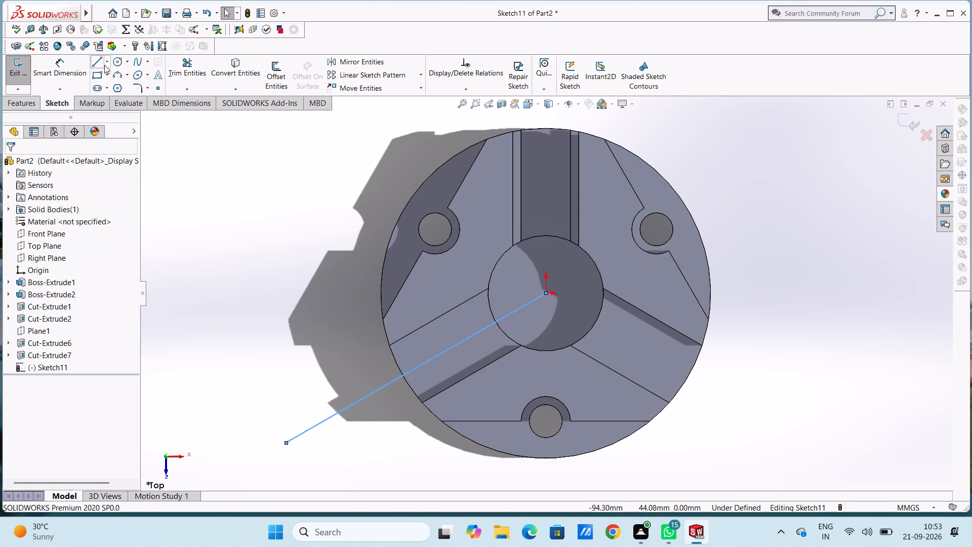
{"action": "left_click", "coordinate": [100, 63]}
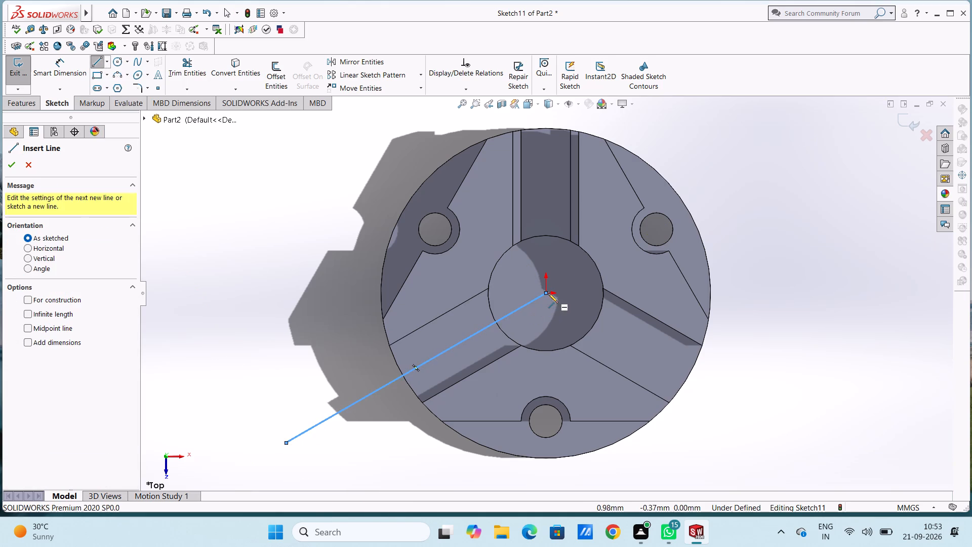
{"action": "left_click", "coordinate": [547, 292]}
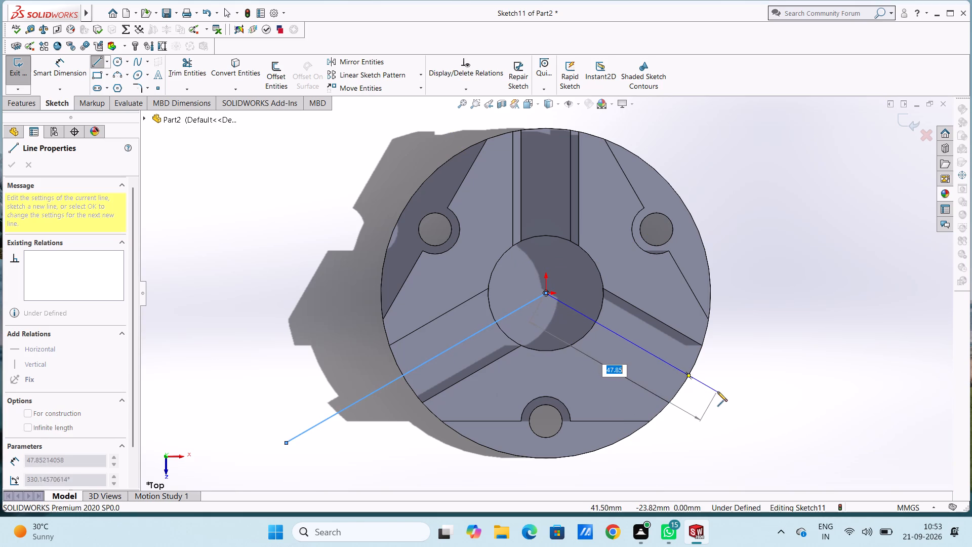
{"action": "left_click", "coordinate": [765, 420]}
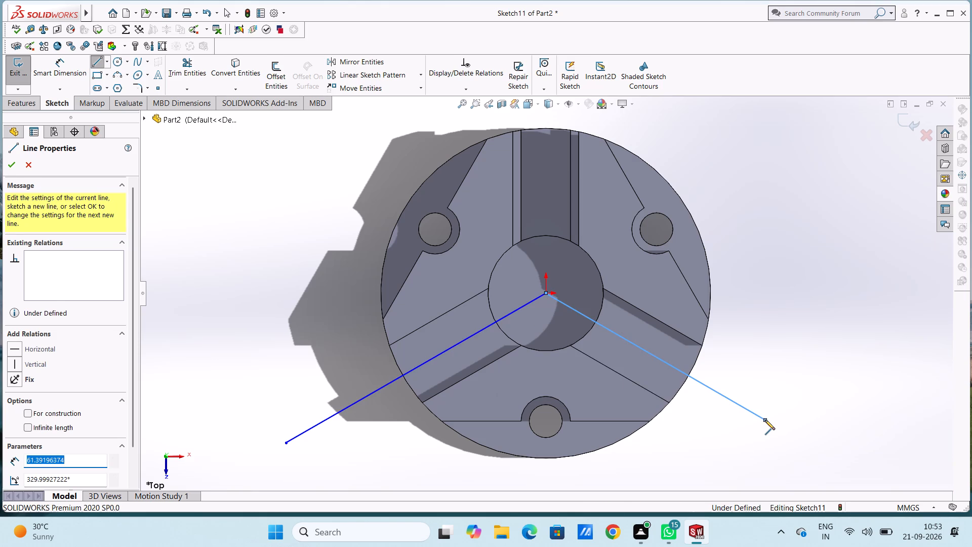
{"action": "key", "text": "Escape"}
{"action": "key", "text": "Escape"}
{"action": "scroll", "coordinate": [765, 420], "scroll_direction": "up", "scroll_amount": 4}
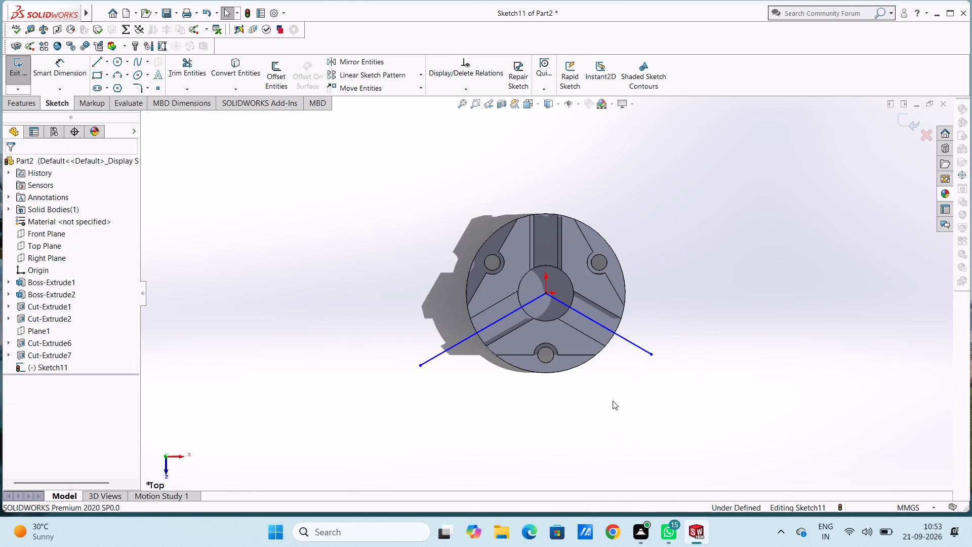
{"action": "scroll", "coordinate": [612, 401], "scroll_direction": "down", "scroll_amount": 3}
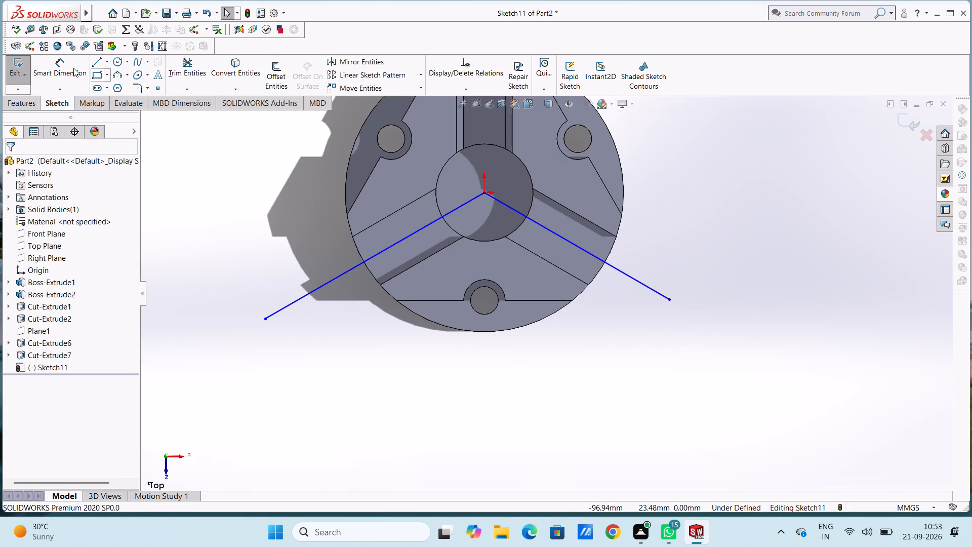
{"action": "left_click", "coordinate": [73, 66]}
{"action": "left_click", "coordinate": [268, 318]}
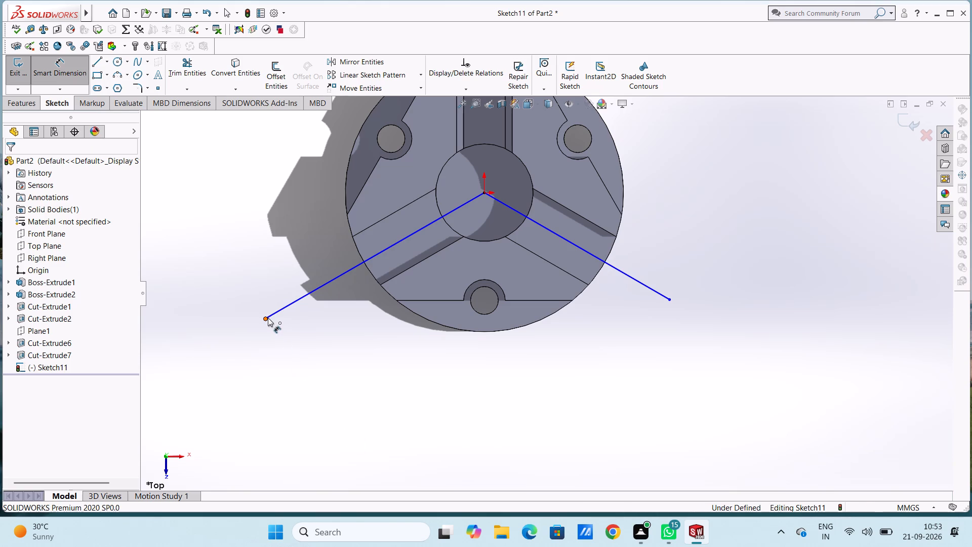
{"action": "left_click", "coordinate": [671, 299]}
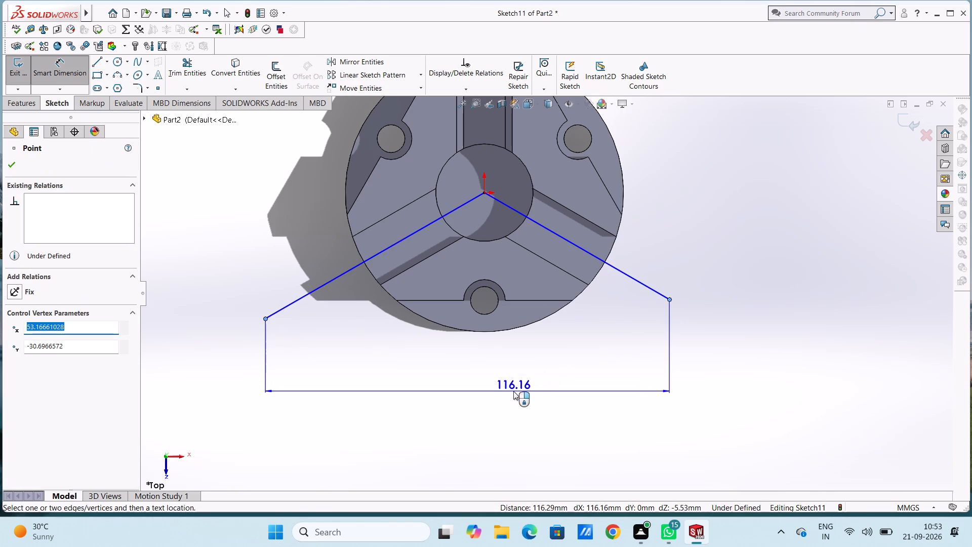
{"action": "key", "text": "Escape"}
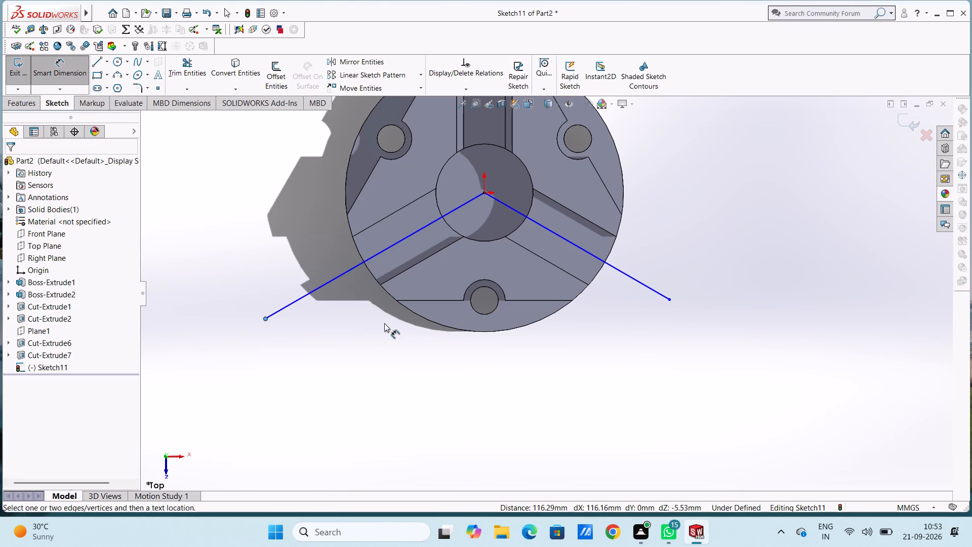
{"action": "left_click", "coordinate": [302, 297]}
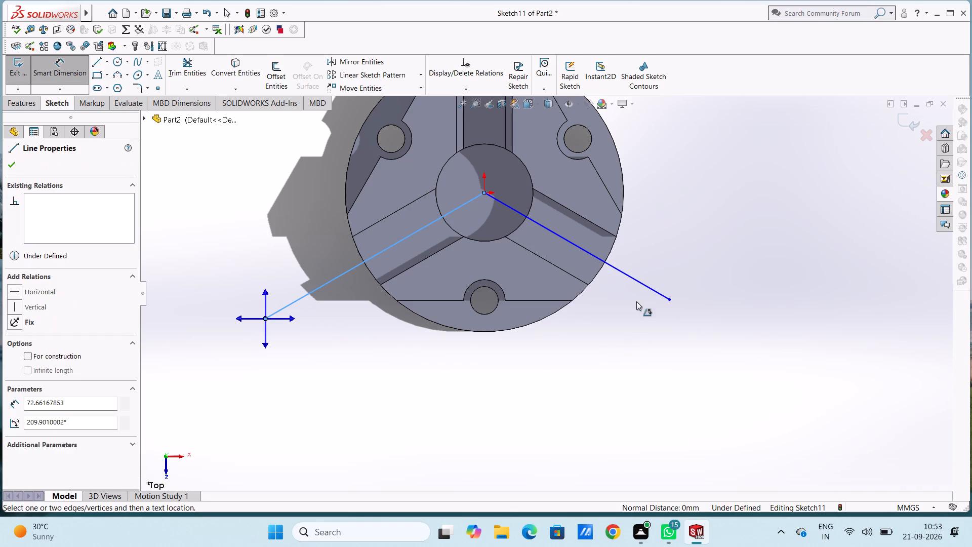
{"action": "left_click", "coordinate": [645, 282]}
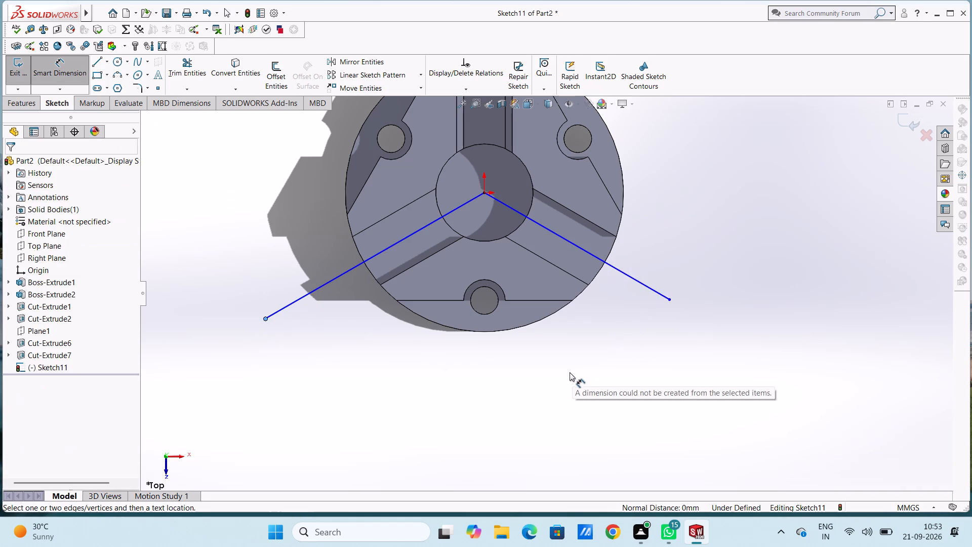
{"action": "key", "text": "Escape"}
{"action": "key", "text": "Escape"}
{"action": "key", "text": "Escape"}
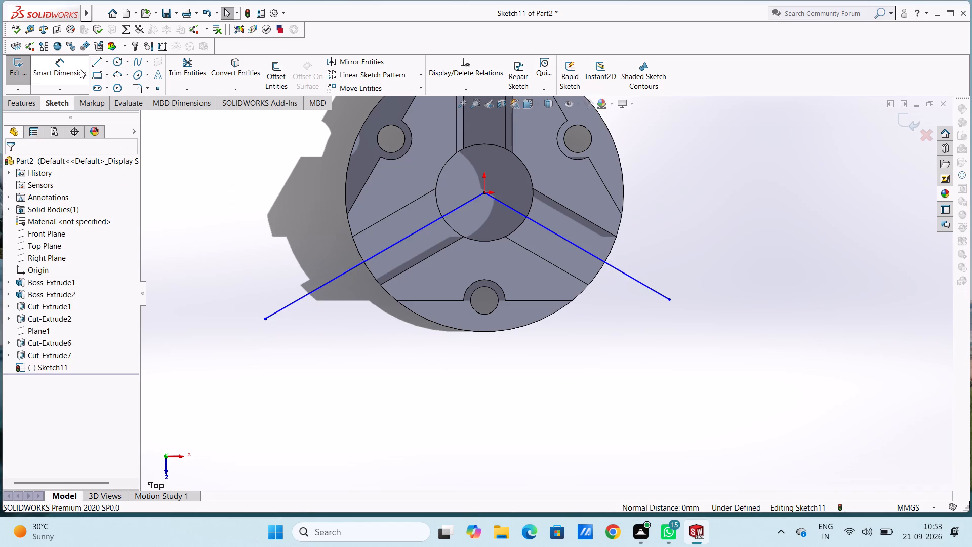
Dimension the angle between the two slot centre lines from the origin at 120°.
{"action": "left_click", "coordinate": [79, 72]}
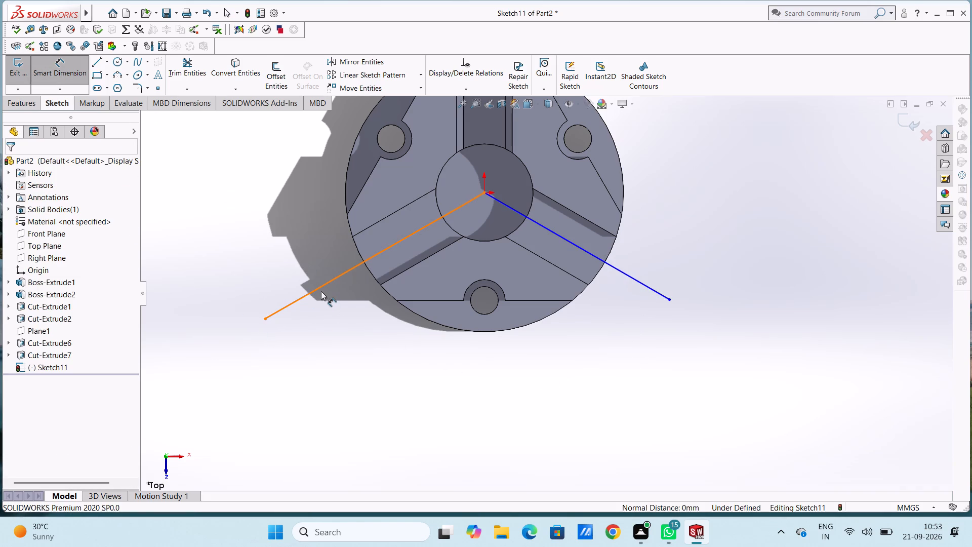
{"action": "left_click", "coordinate": [320, 290]}
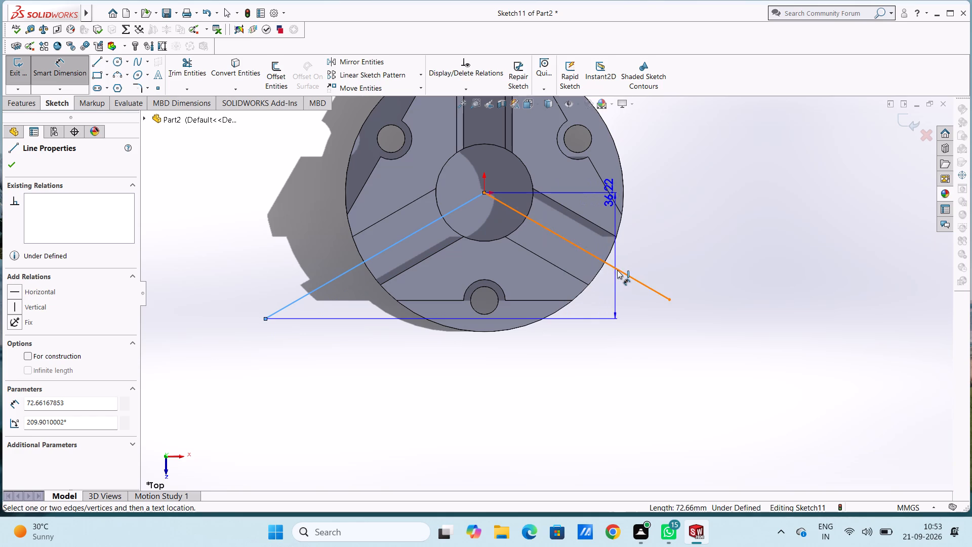
{"action": "left_click", "coordinate": [618, 268]}
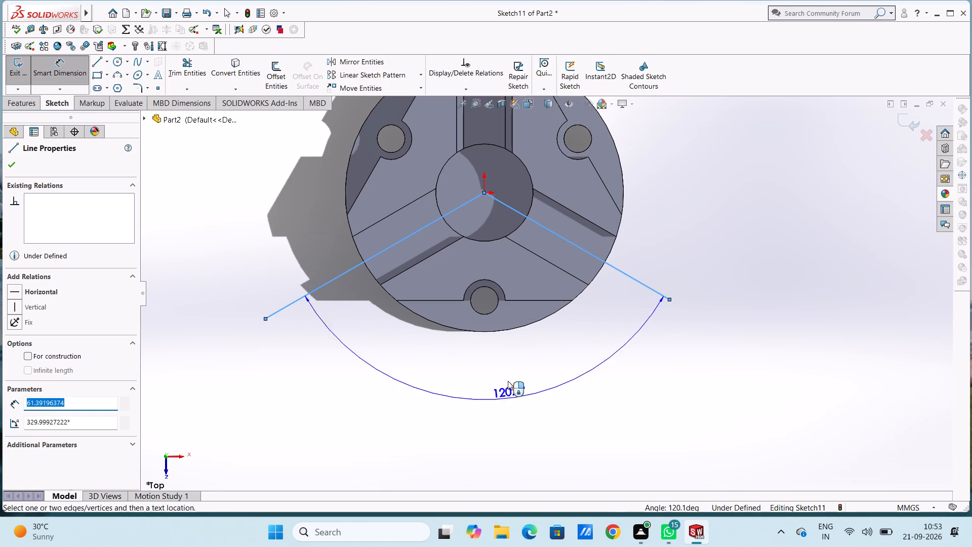
{"action": "left_click", "coordinate": [494, 404]}
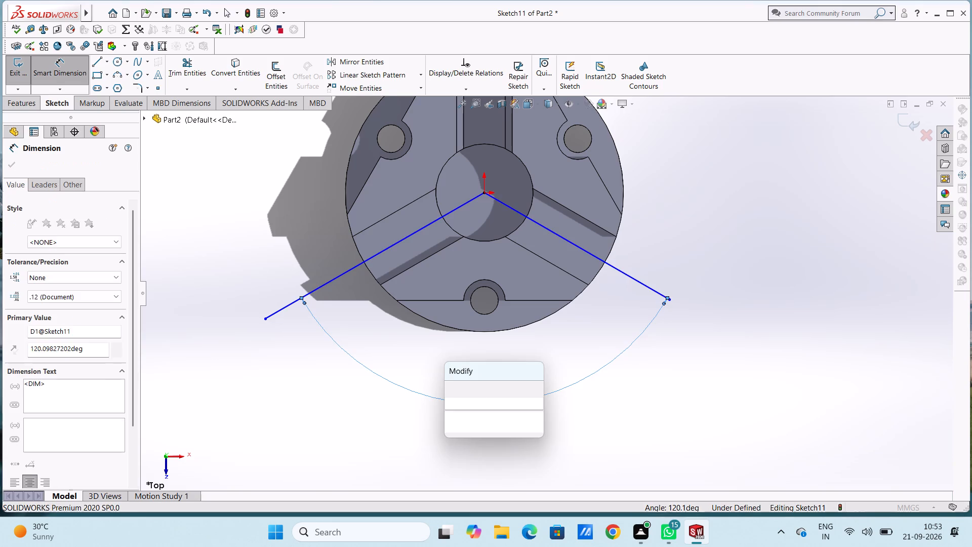
{"action": "type", "text": "120"}
{"action": "key", "text": "Return"}
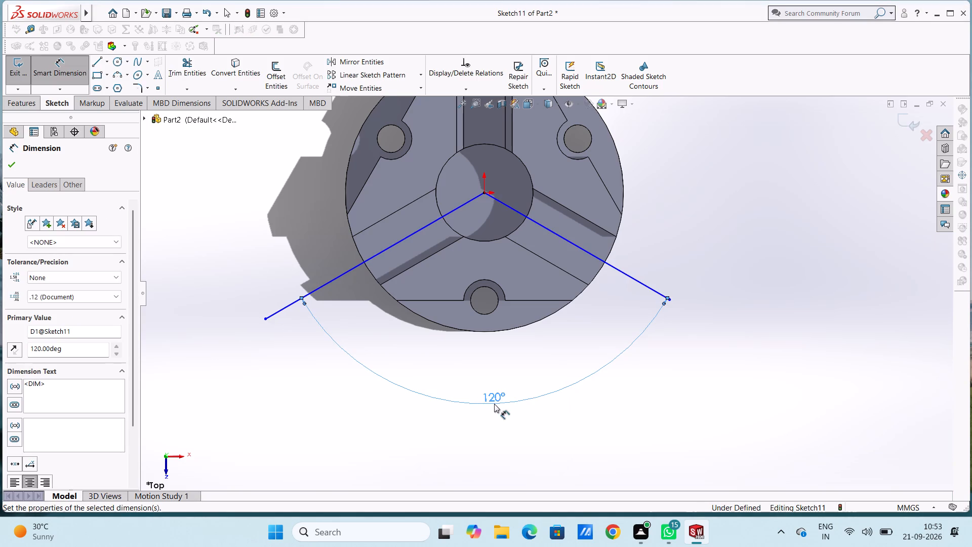
{"action": "left_click", "coordinate": [417, 354]}
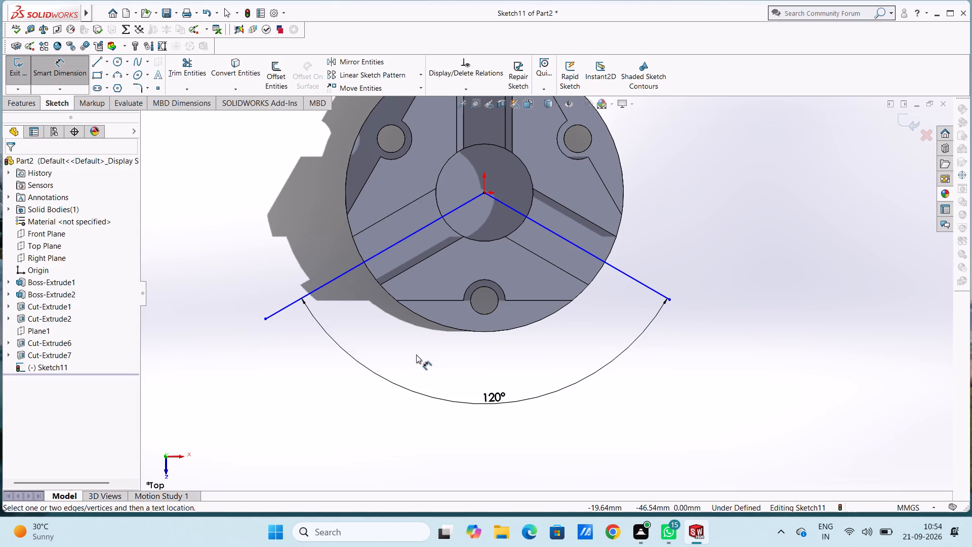
{"action": "key", "text": "Escape"}
{"action": "key", "text": "Escape"}
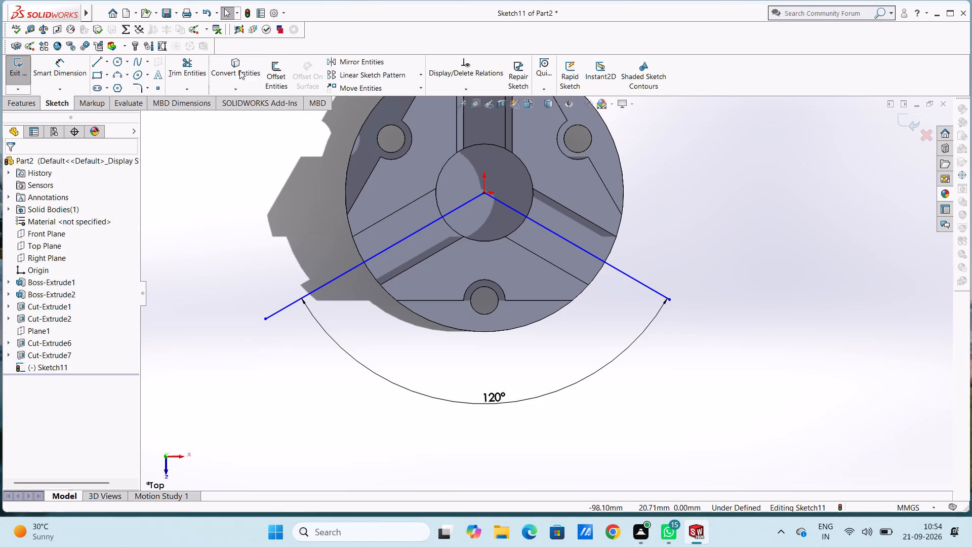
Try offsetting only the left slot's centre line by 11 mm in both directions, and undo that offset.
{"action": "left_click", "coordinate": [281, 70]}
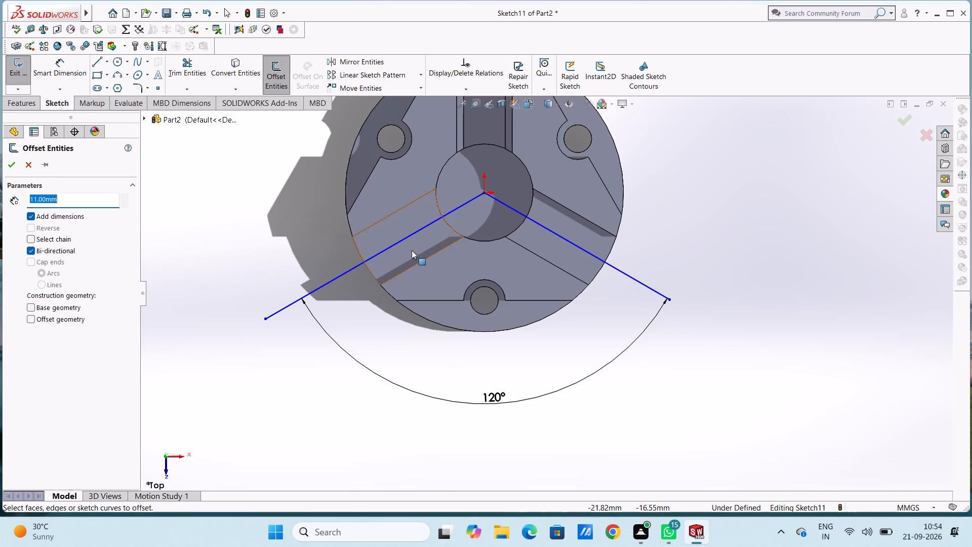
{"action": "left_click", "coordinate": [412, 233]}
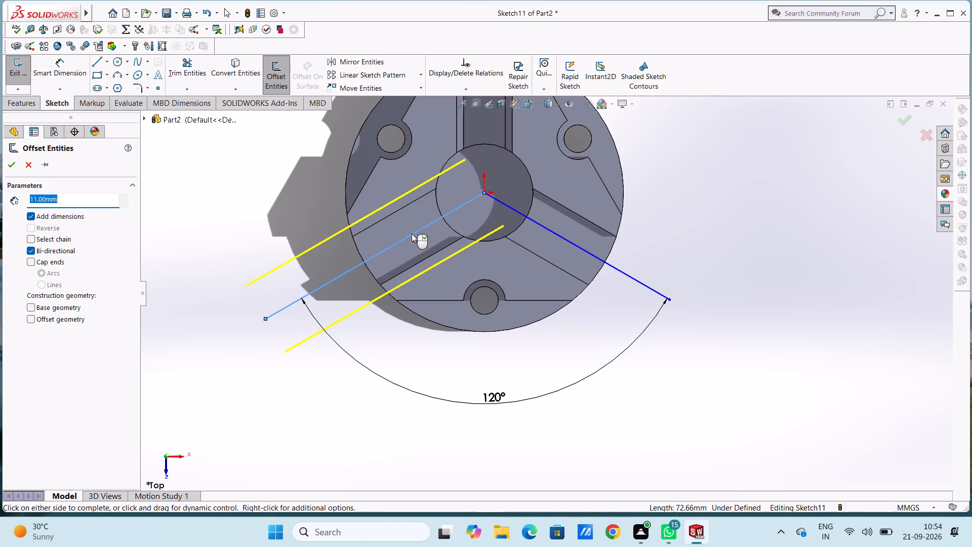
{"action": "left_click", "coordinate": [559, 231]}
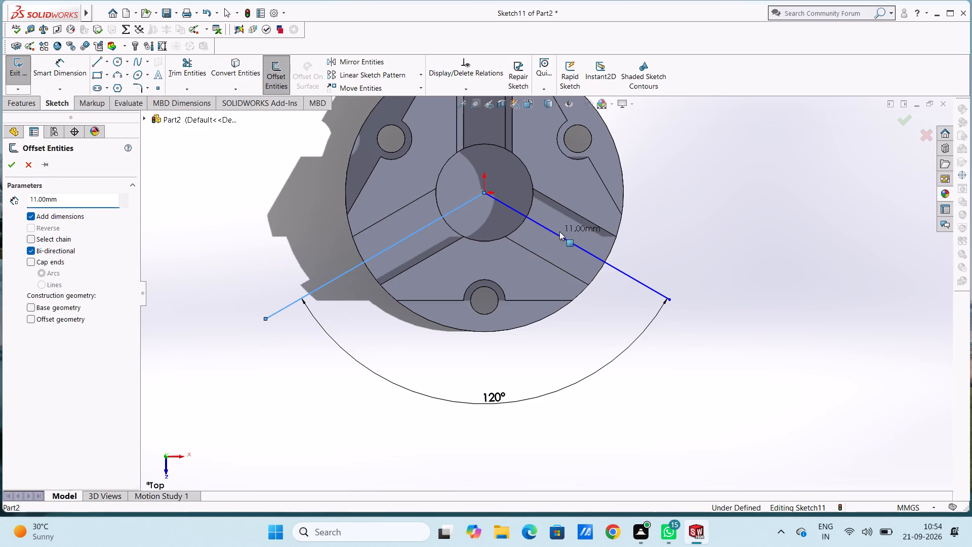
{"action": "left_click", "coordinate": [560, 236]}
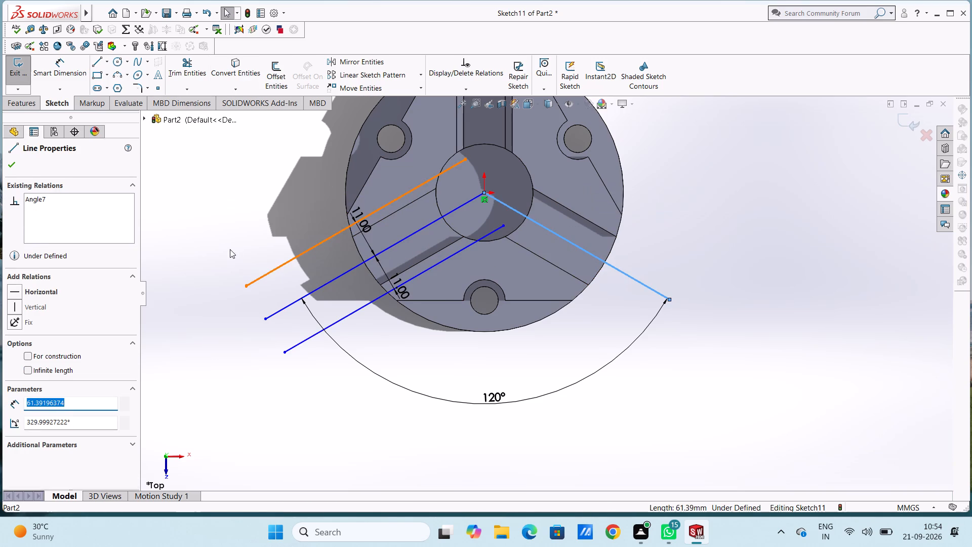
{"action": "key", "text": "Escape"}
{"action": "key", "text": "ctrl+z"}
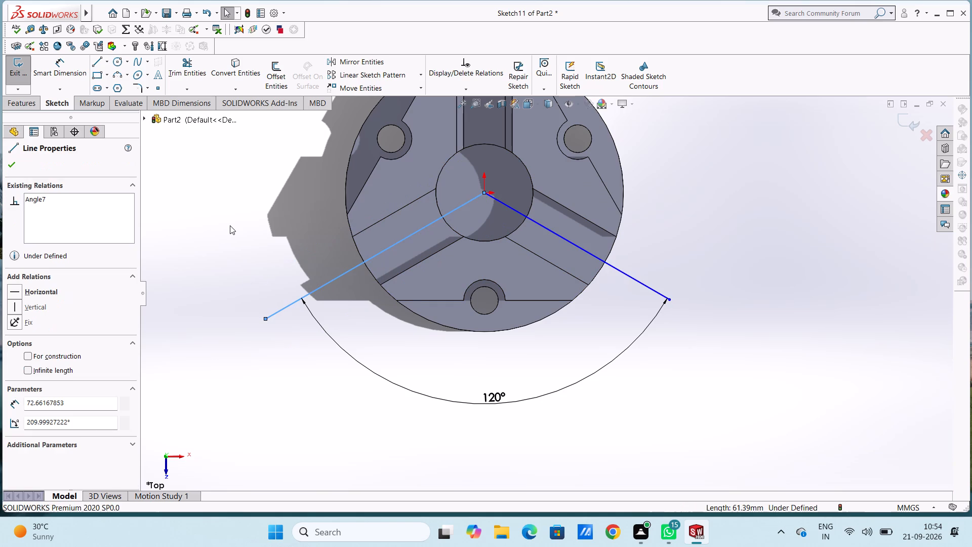
Offset both slot centre lines together by 11 mm in both directions.
{"action": "left_click", "coordinate": [280, 72]}
{"action": "left_click", "coordinate": [575, 243]}
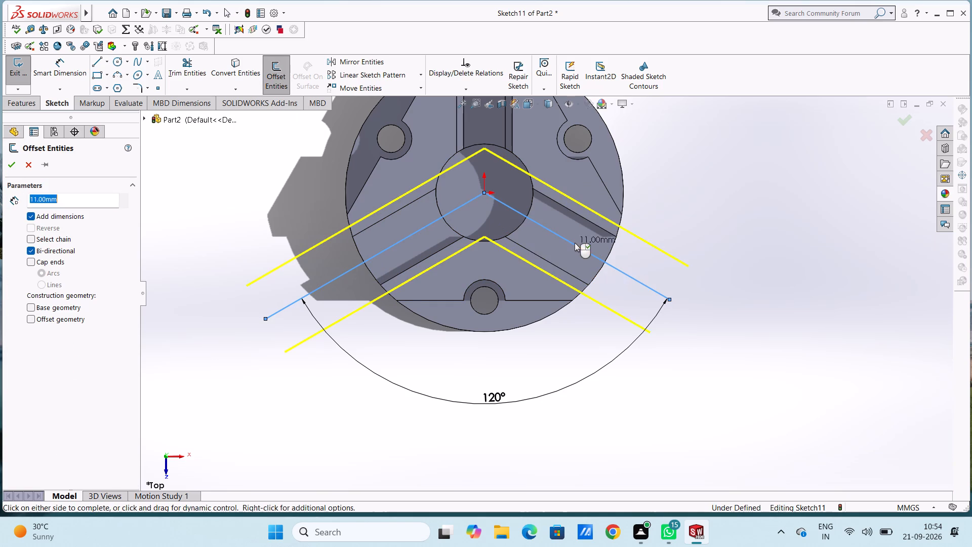
{"action": "left_click", "coordinate": [5, 167]}
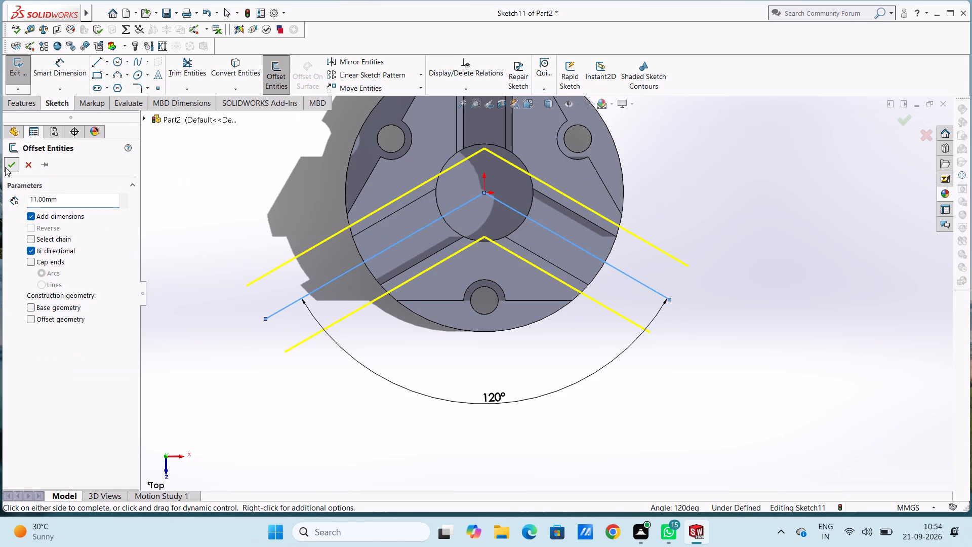
Sketch a circle centred on the origin along the body's outer rim and dimension its diameter at 80 mm.
{"action": "left_click", "coordinate": [117, 66]}
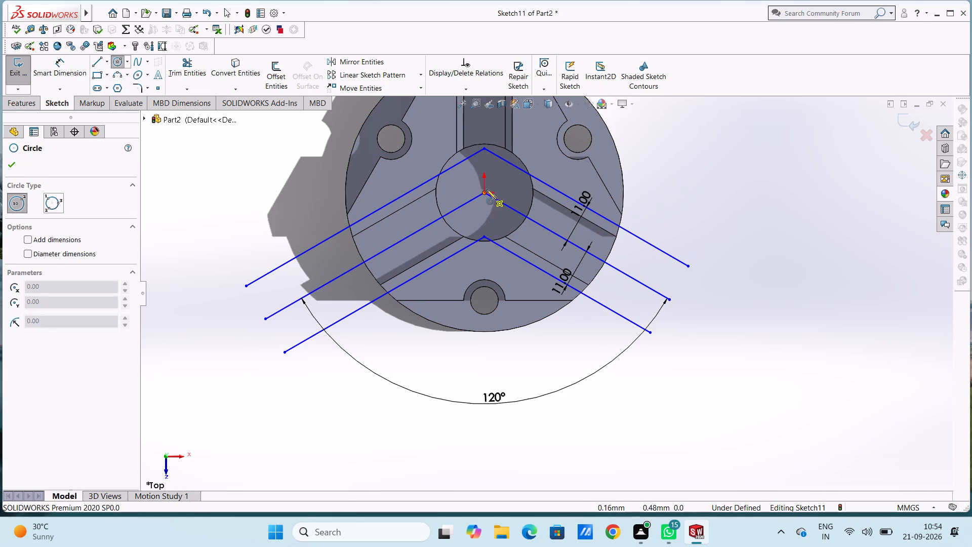
{"action": "left_click", "coordinate": [485, 194]}
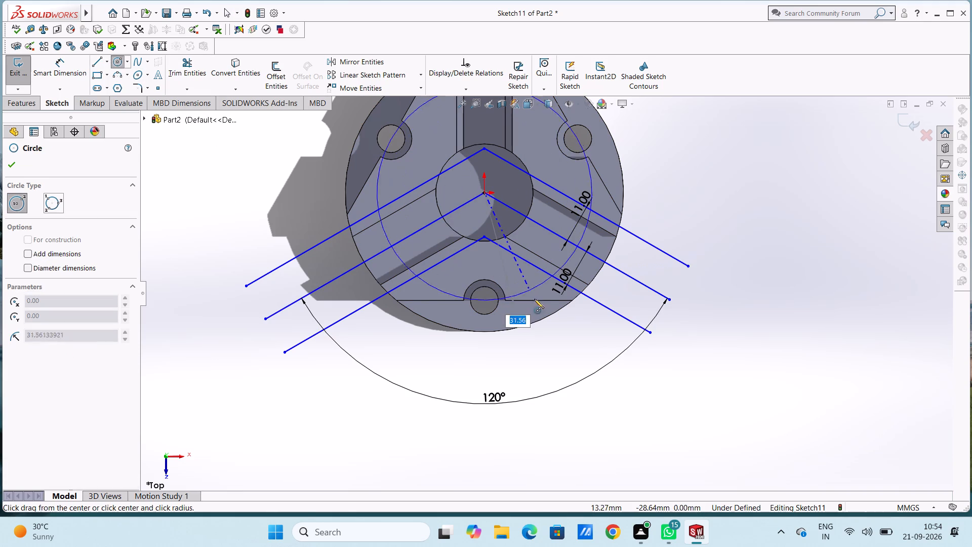
{"action": "left_click", "coordinate": [548, 319]}
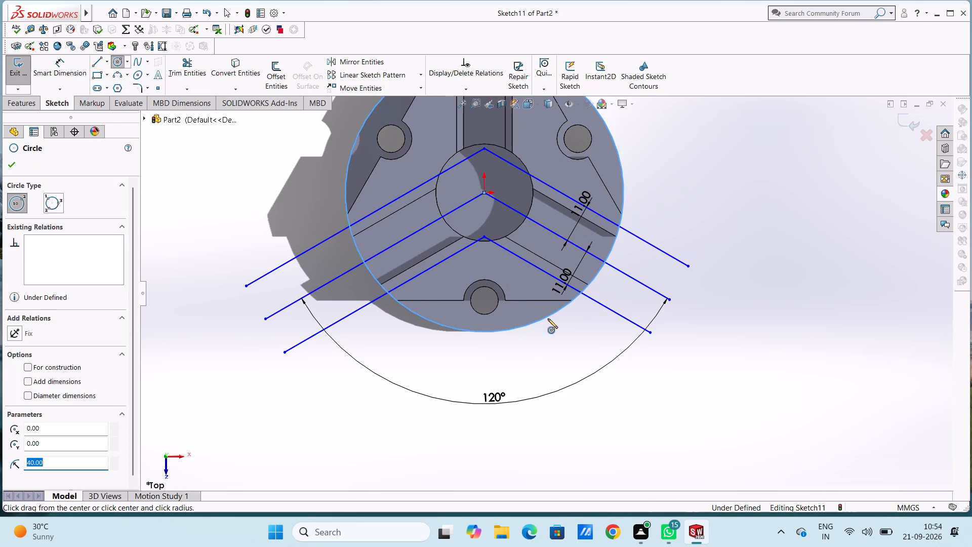
{"action": "key", "text": "Escape"}
{"action": "key", "text": "Escape"}
{"action": "key", "text": "Escape"}
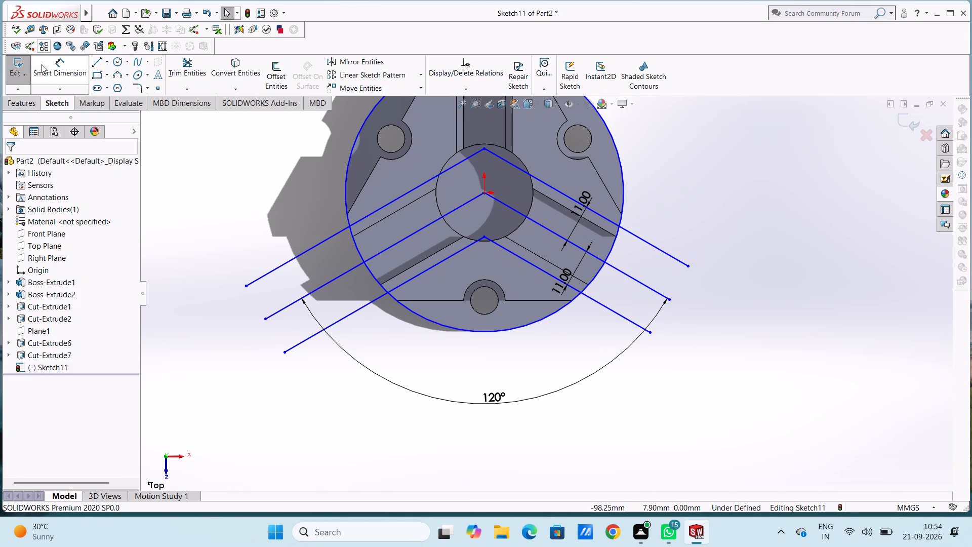
{"action": "left_click", "coordinate": [47, 72]}
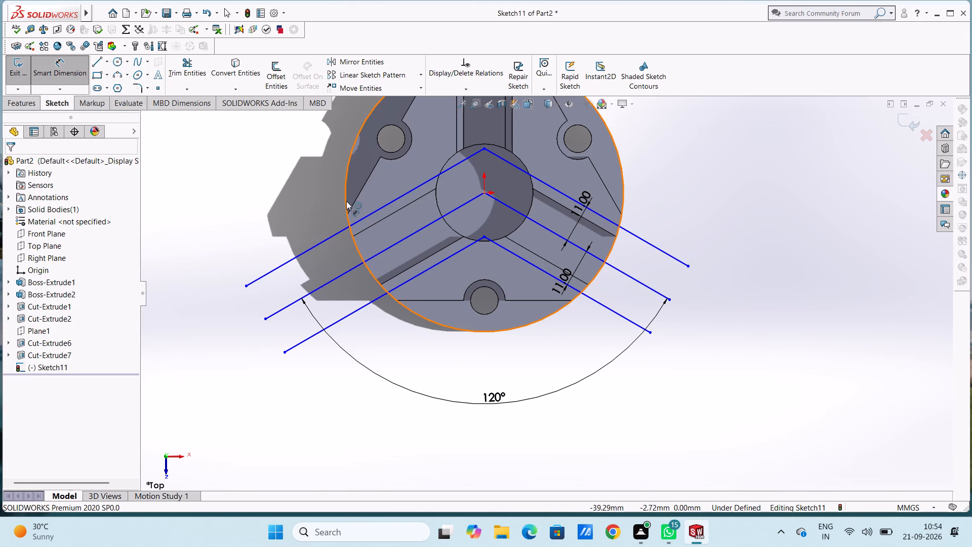
{"action": "left_click", "coordinate": [345, 201]}
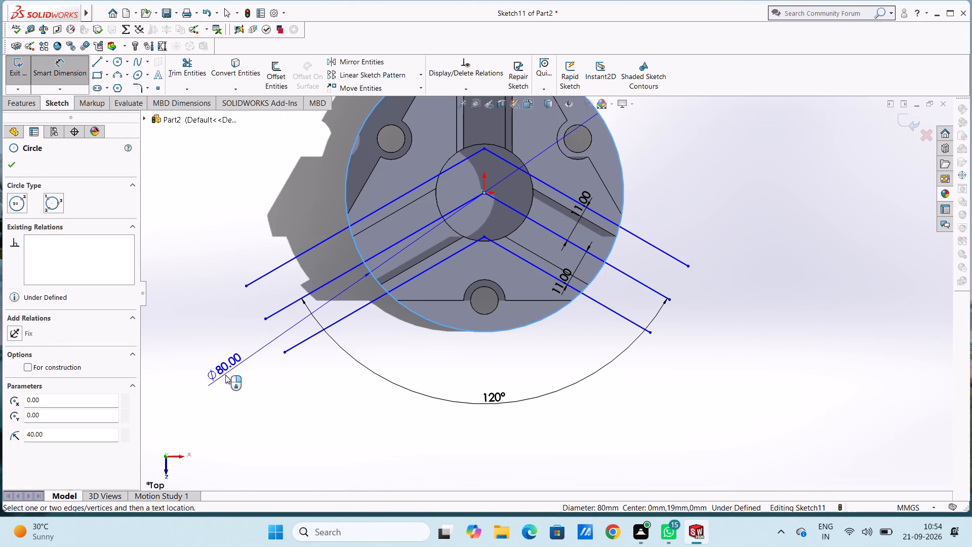
{"action": "left_click", "coordinate": [223, 379]}
{"action": "left_click", "coordinate": [180, 364]}
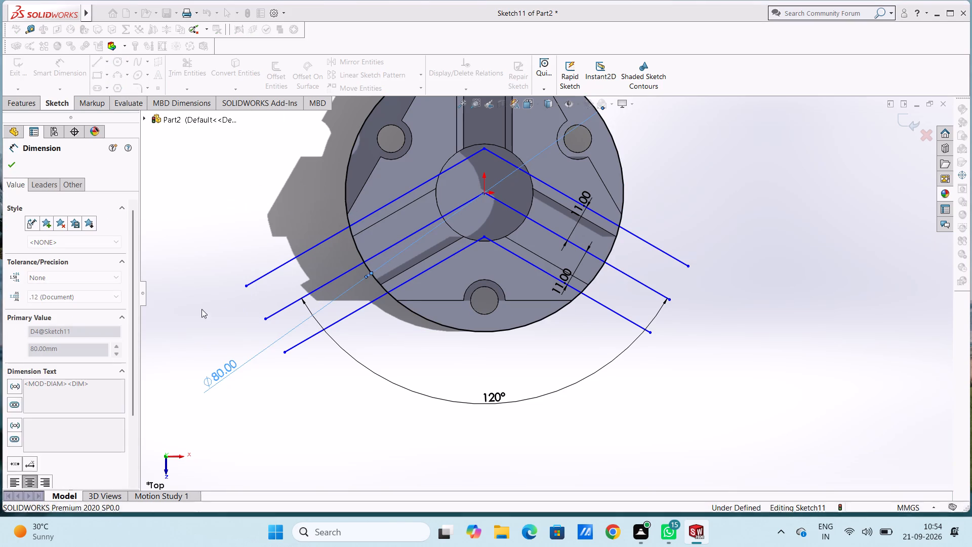
{"action": "left_click", "coordinate": [204, 303]}
{"action": "key", "text": "Escape"}
{"action": "key", "text": "Escape"}
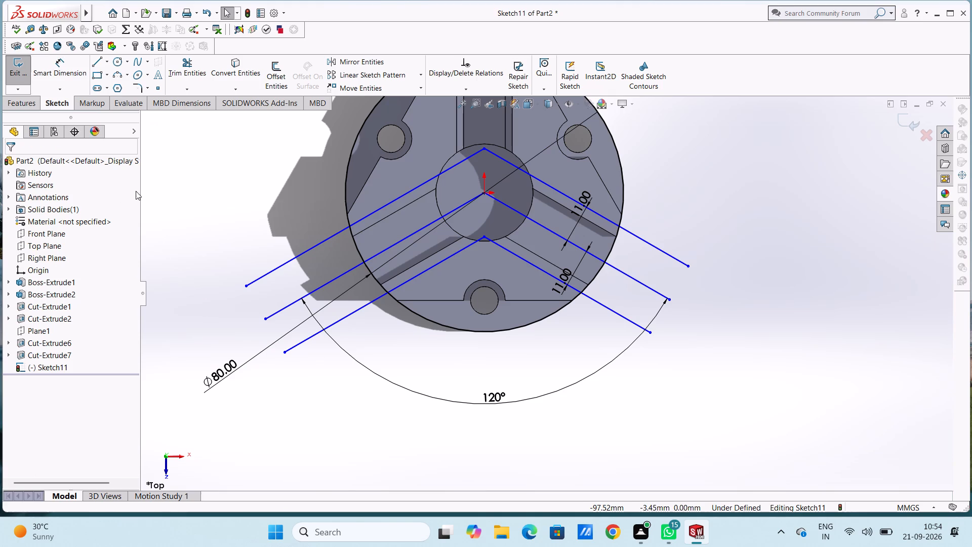
Sketch a circle centred on the origin along the central bore's edge and dimension its diameter at 28 mm.
{"action": "left_click", "coordinate": [116, 60]}
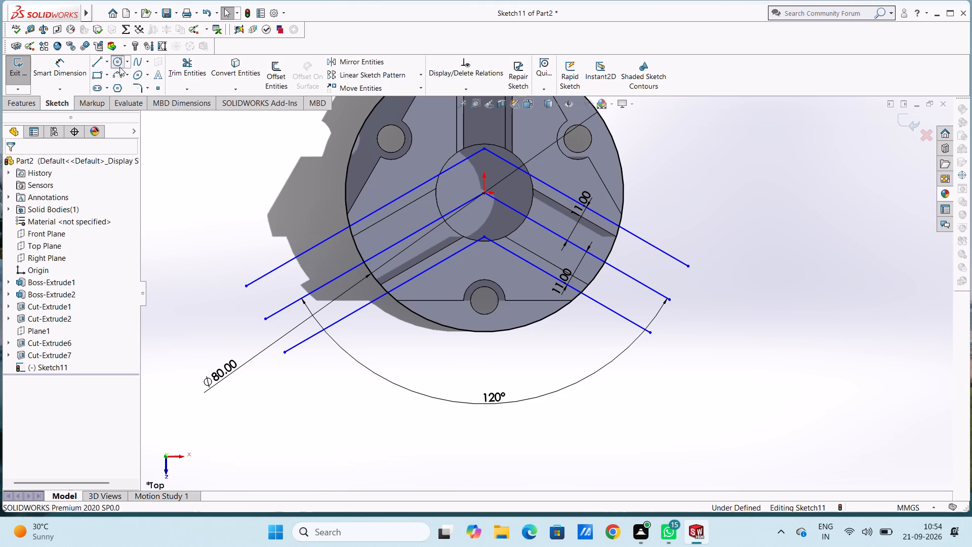
{"action": "left_click", "coordinate": [485, 191]}
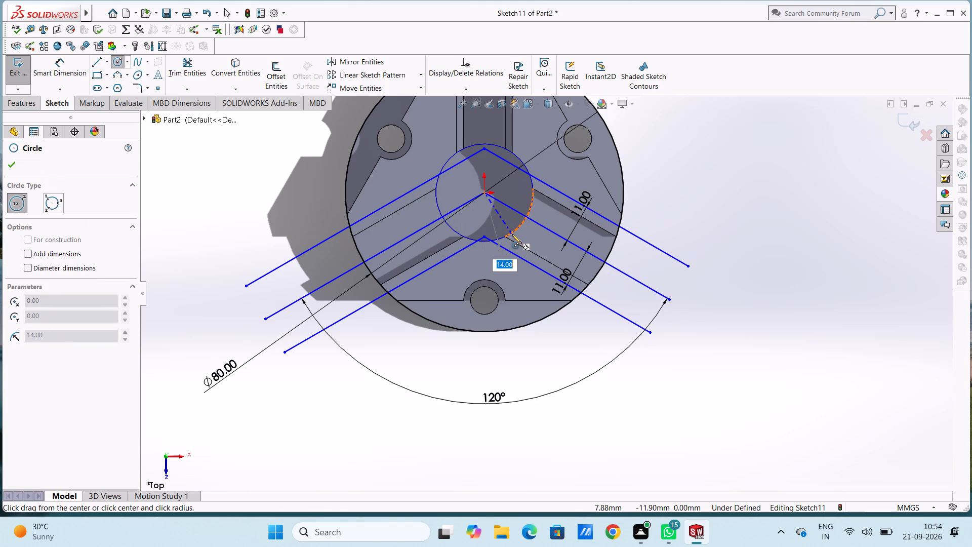
{"action": "left_click", "coordinate": [509, 232]}
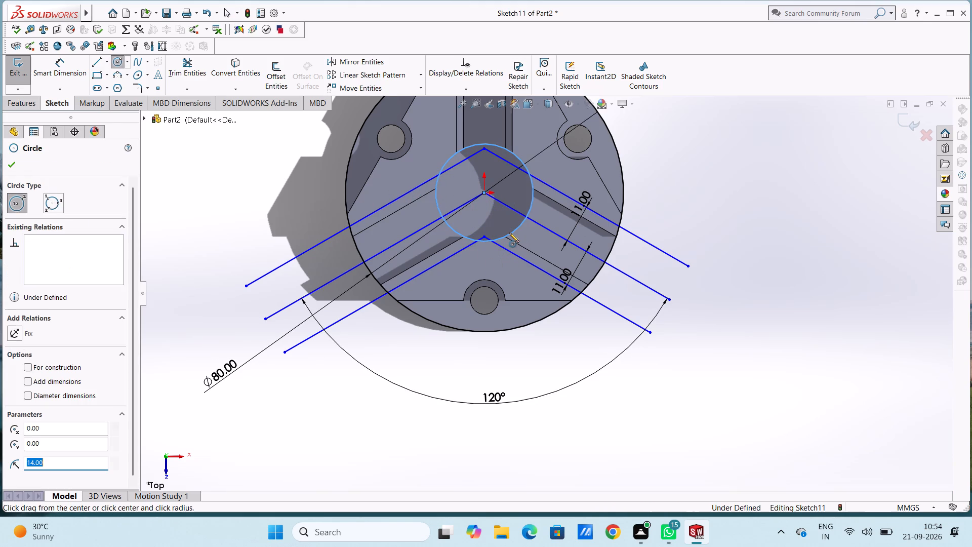
{"action": "key", "text": "Escape"}
{"action": "key", "text": "Escape"}
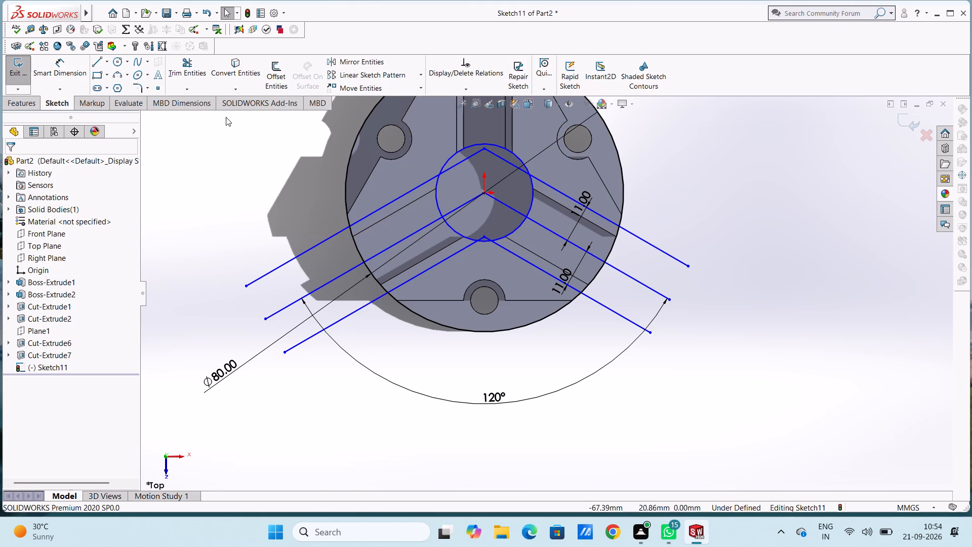
{"action": "left_click", "coordinate": [62, 64]}
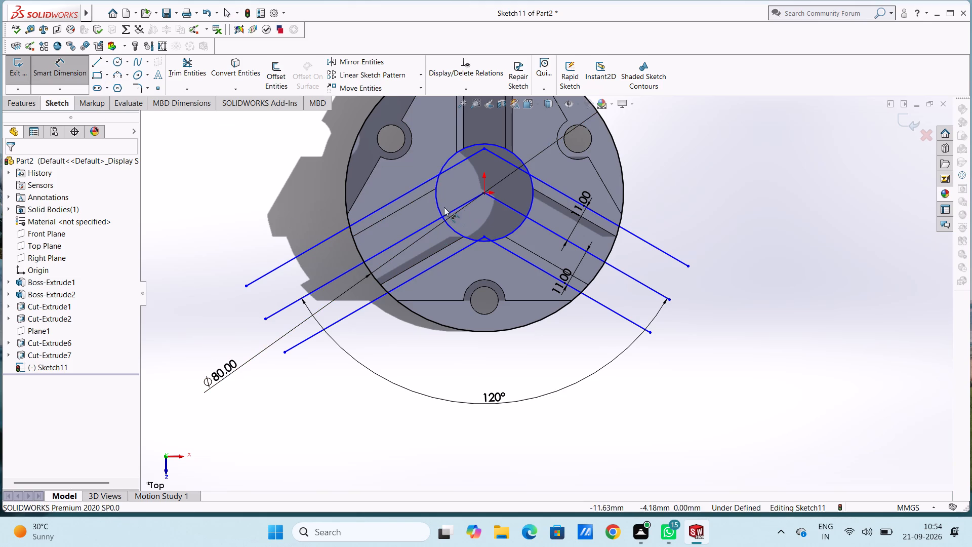
{"action": "left_click", "coordinate": [439, 205]}
{"action": "left_click", "coordinate": [205, 321]}
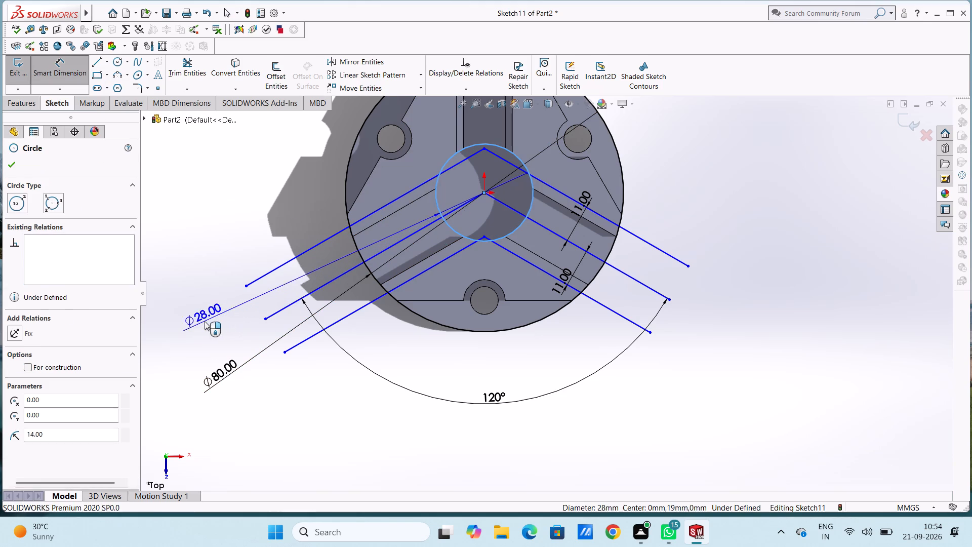
{"action": "left_click", "coordinate": [161, 304]}
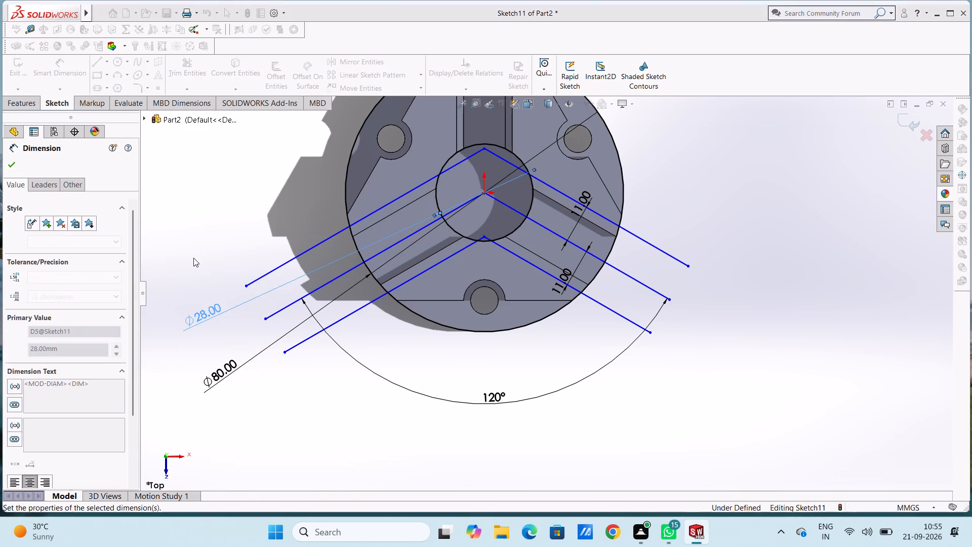
{"action": "left_click", "coordinate": [193, 257]}
{"action": "key", "text": "Escape"}
{"action": "key", "text": "Escape"}
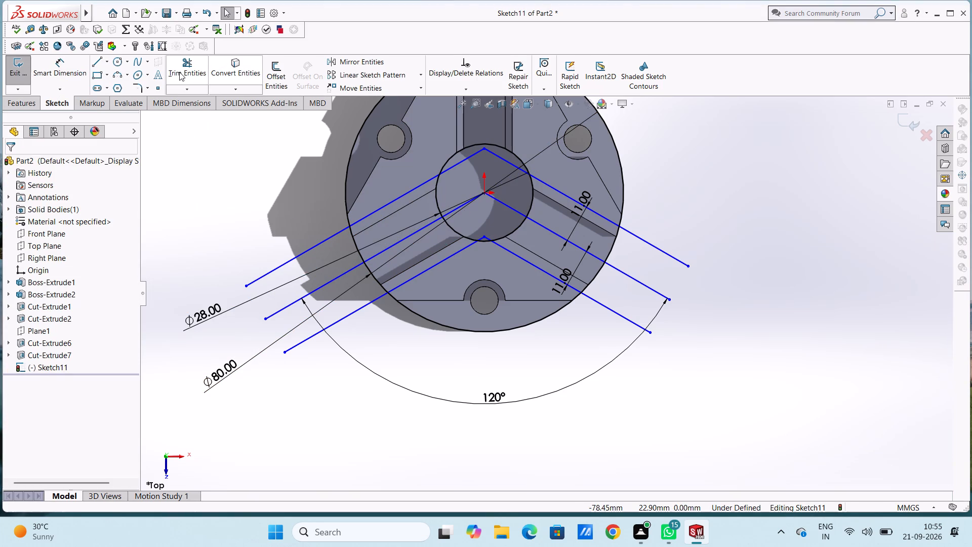
Trim the outer ends of both slot centre lines and their four offset lines back to the 80 mm circle.
{"action": "left_click", "coordinate": [179, 72]}
{"action": "left_click", "coordinate": [329, 237]}
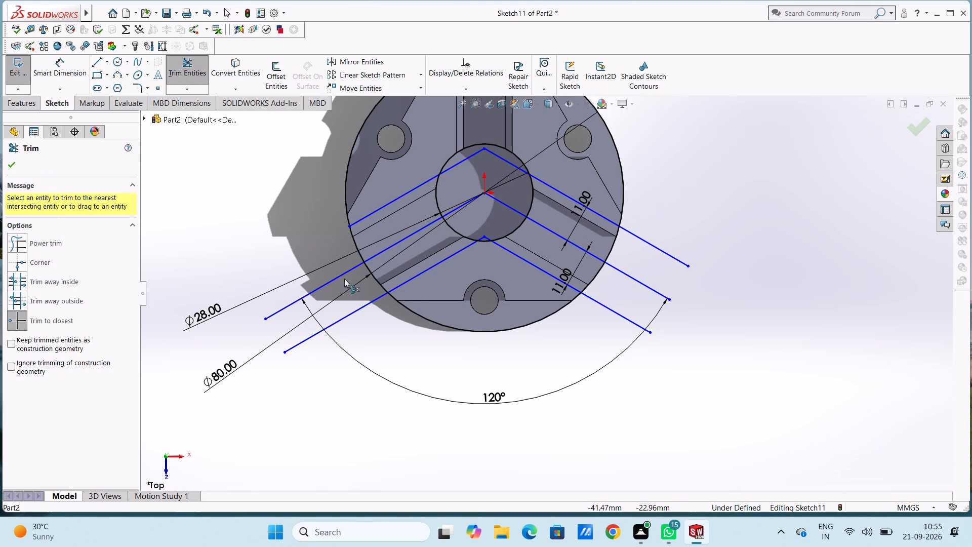
{"action": "left_click", "coordinate": [339, 277]}
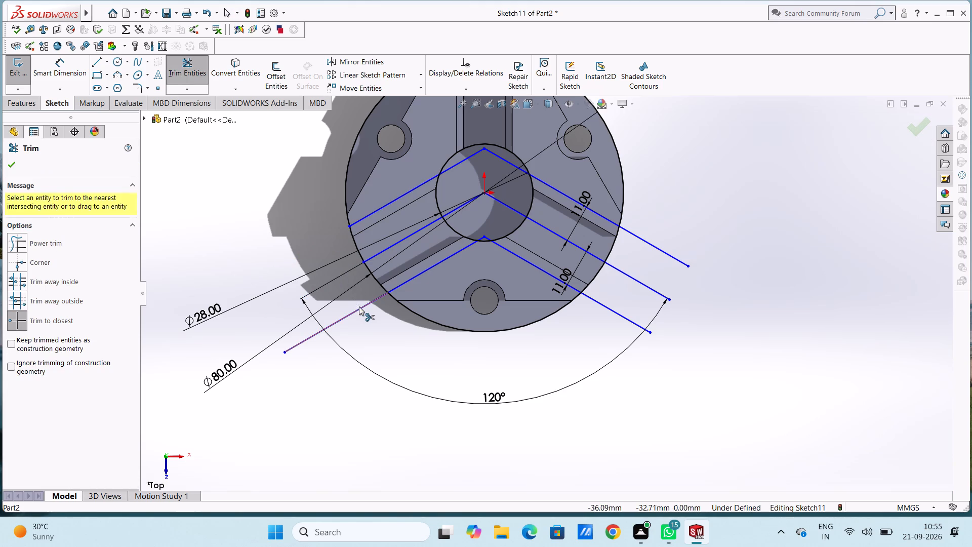
{"action": "left_click", "coordinate": [360, 308]}
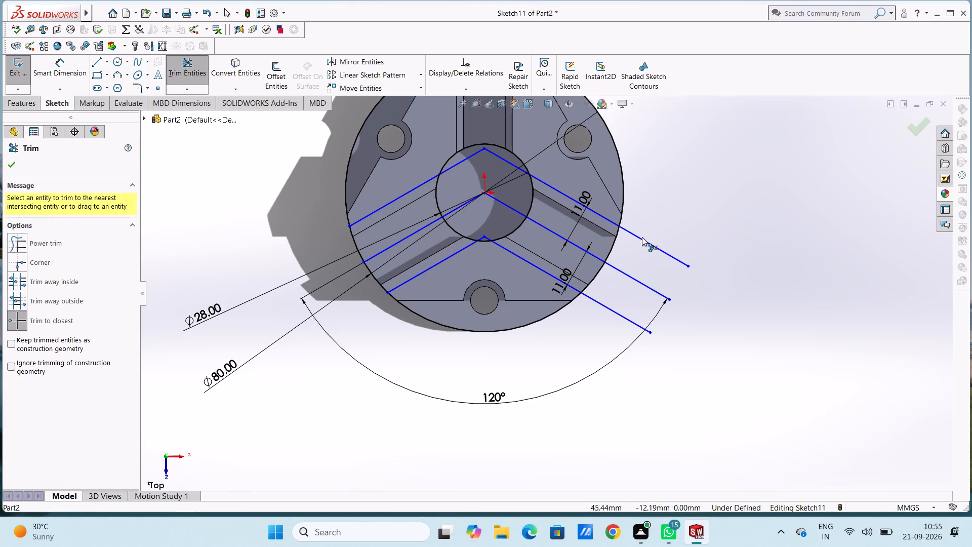
{"action": "left_click", "coordinate": [641, 240]}
{"action": "left_click", "coordinate": [629, 275]}
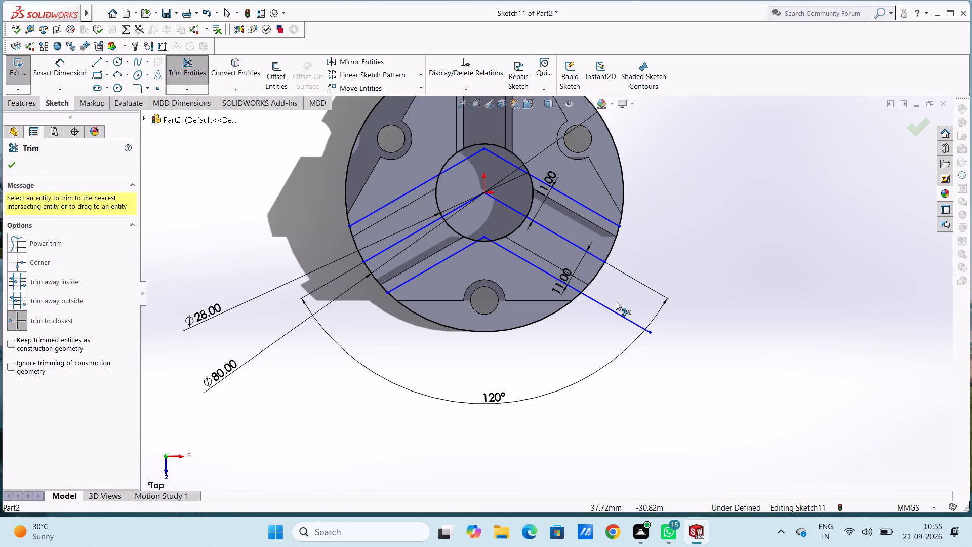
{"action": "left_click", "coordinate": [613, 312]}
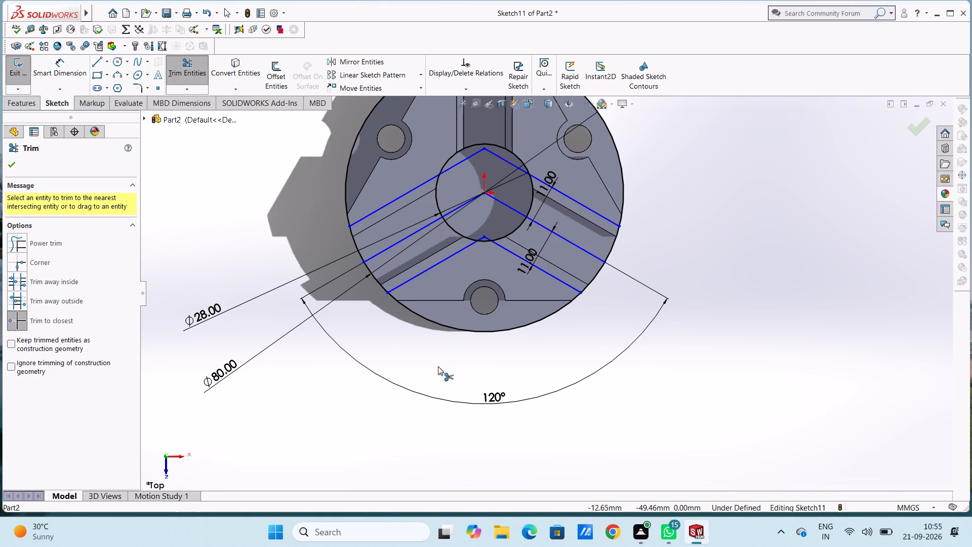
Trim the upper offset lines inside the 28 mm bore circle and remove that circle's upper arc between them.
{"action": "middle_click_drag", "start_coordinate": [435, 367], "coordinate": [441, 239]}
{"action": "scroll", "coordinate": [528, 196], "scroll_direction": "down", "scroll_amount": 2}
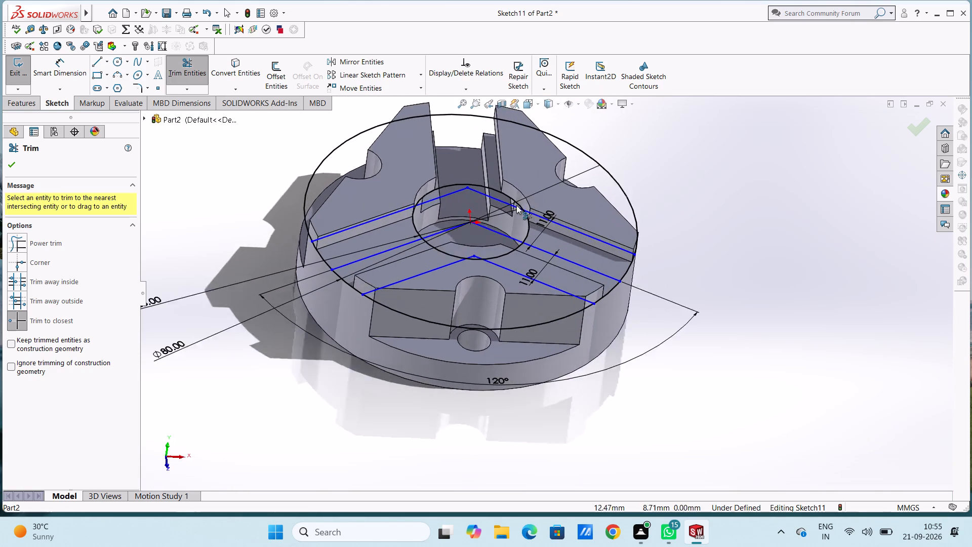
{"action": "scroll", "coordinate": [516, 205], "scroll_direction": "down", "scroll_amount": 3}
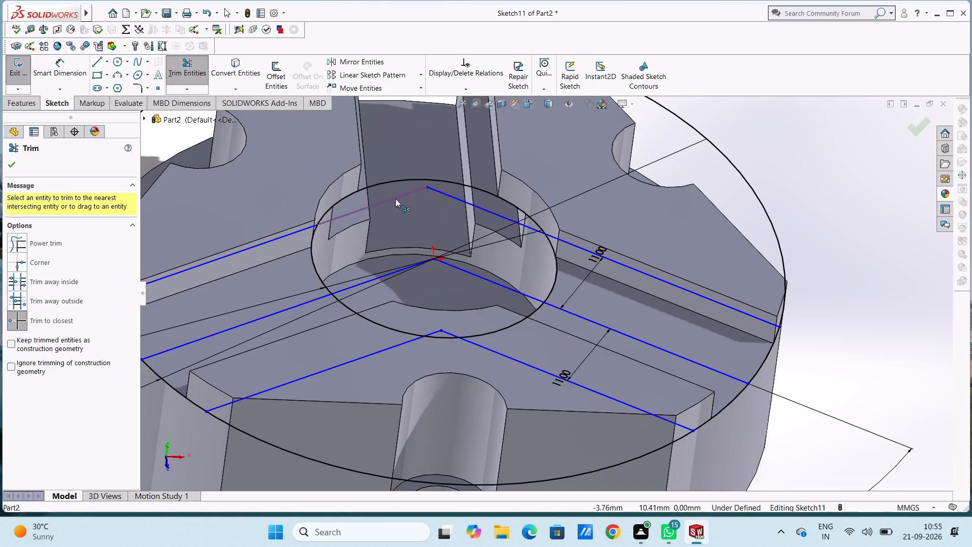
{"action": "left_click", "coordinate": [395, 198]}
{"action": "left_click", "coordinate": [454, 197]}
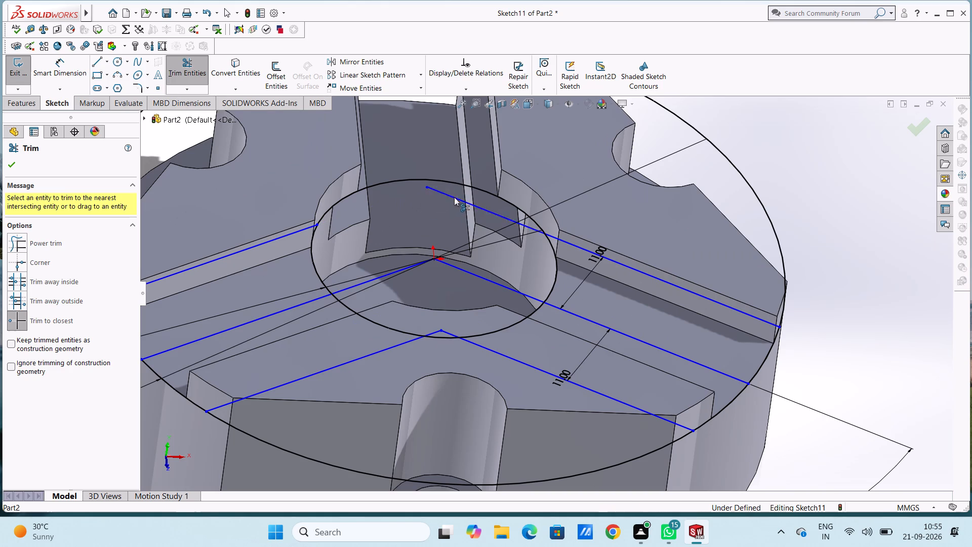
{"action": "middle_click_drag", "start_coordinate": [514, 239], "coordinate": [509, 298]}
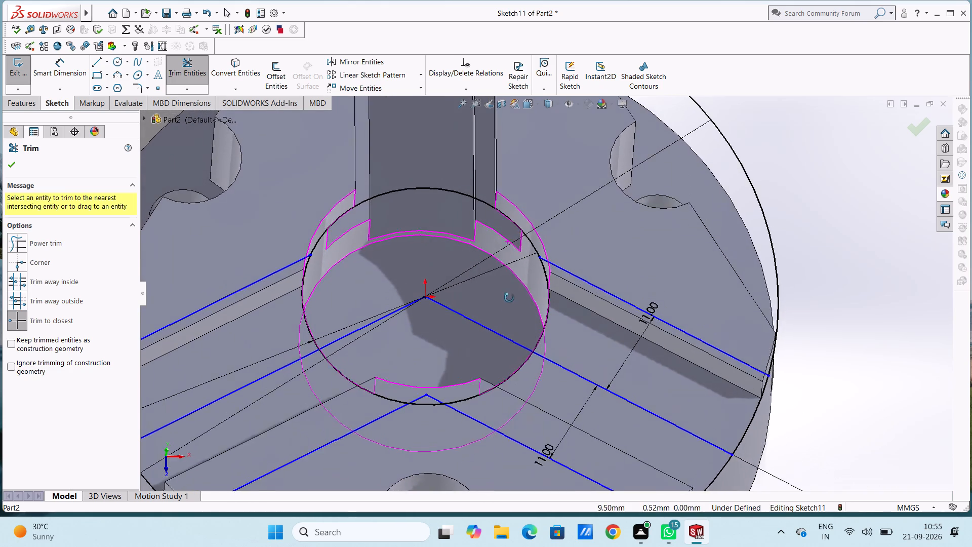
{"action": "middle_click_drag", "start_coordinate": [509, 298], "coordinate": [507, 321]}
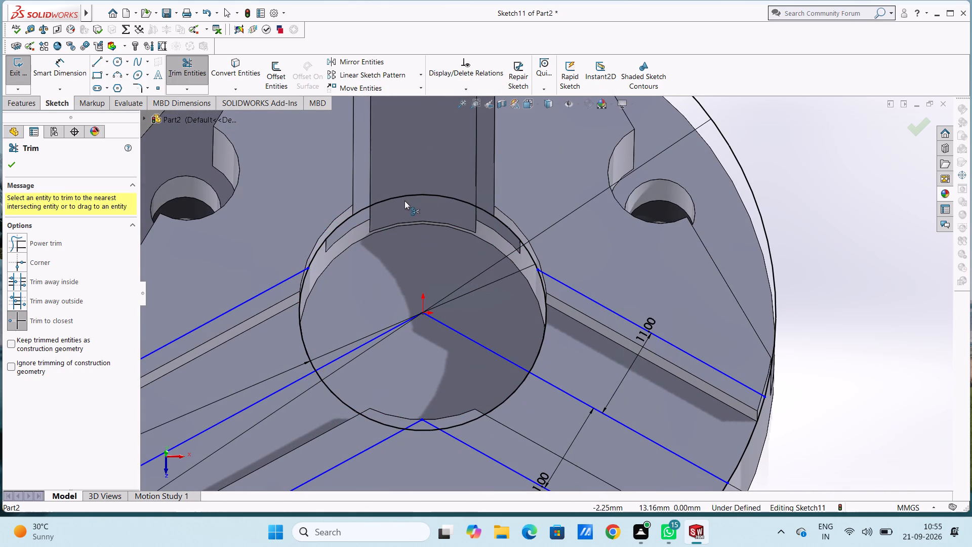
{"action": "left_click", "coordinate": [407, 193]}
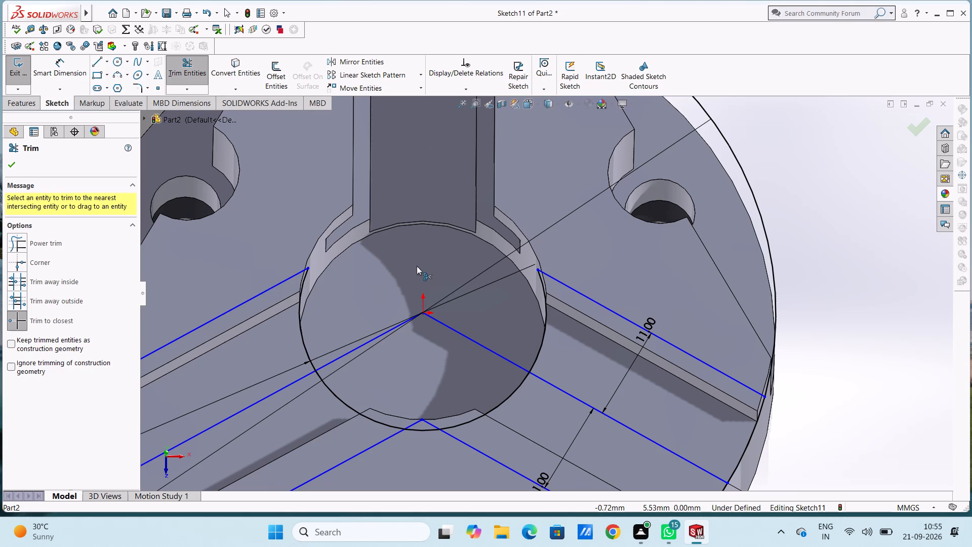
Trim away both slot centre lines completely, inside and outside the bore circle.
{"action": "left_click", "coordinate": [481, 346]}
{"action": "left_click", "coordinate": [554, 386]}
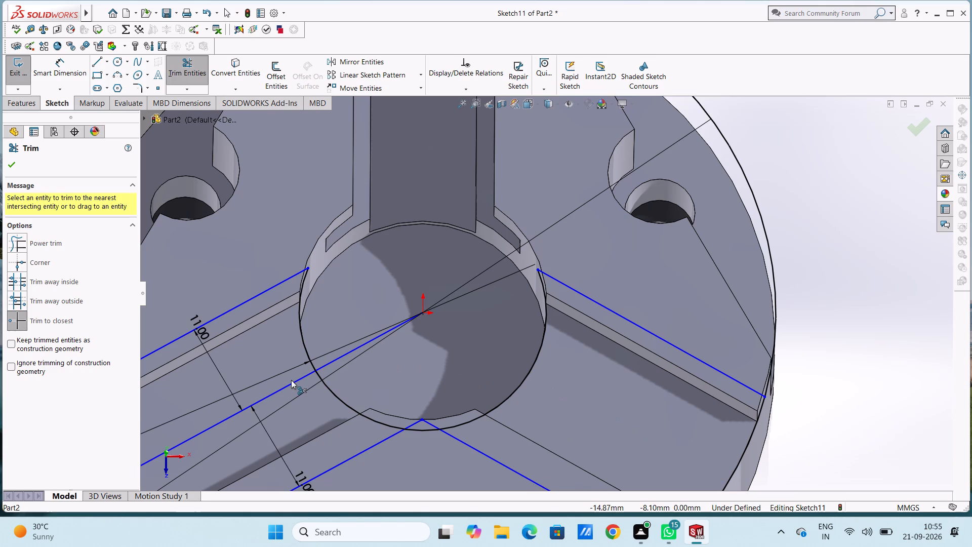
{"action": "left_click", "coordinate": [291, 382]}
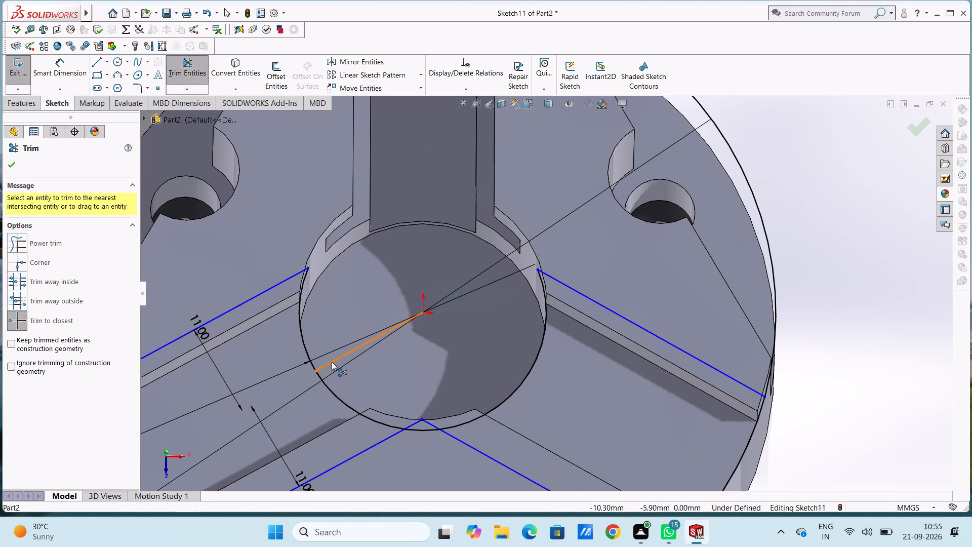
{"action": "left_click", "coordinate": [332, 362]}
Trim the 80 mm circle's upper and lower arcs, keeping only the arcs that close the two angled slots' outer ends.
{"action": "scroll", "coordinate": [331, 362], "scroll_direction": "up", "scroll_amount": 6}
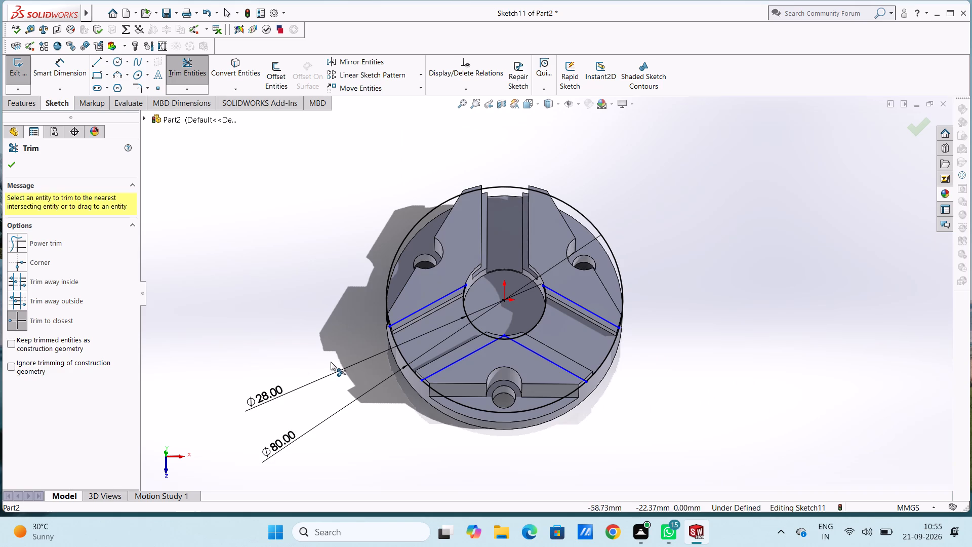
{"action": "left_click", "coordinate": [388, 280]}
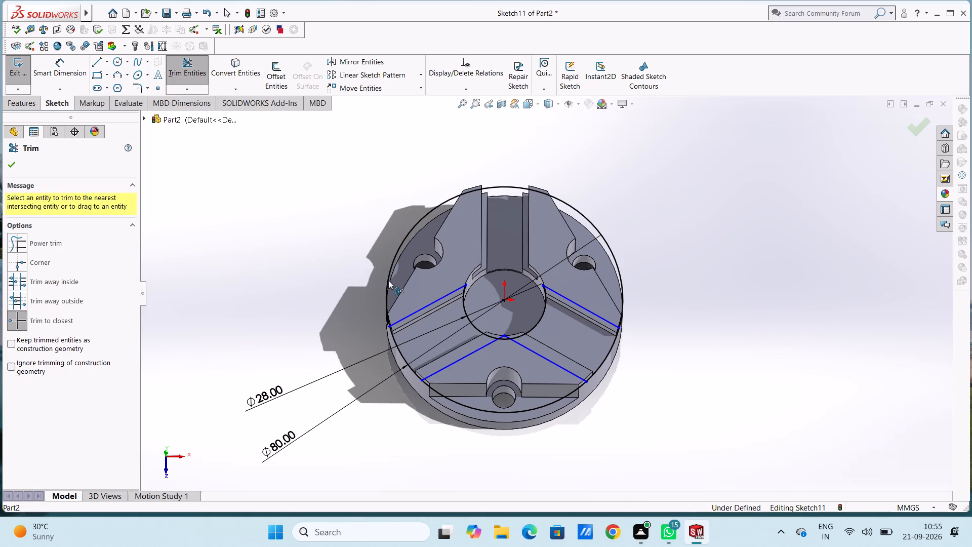
{"action": "left_click", "coordinate": [519, 410]}
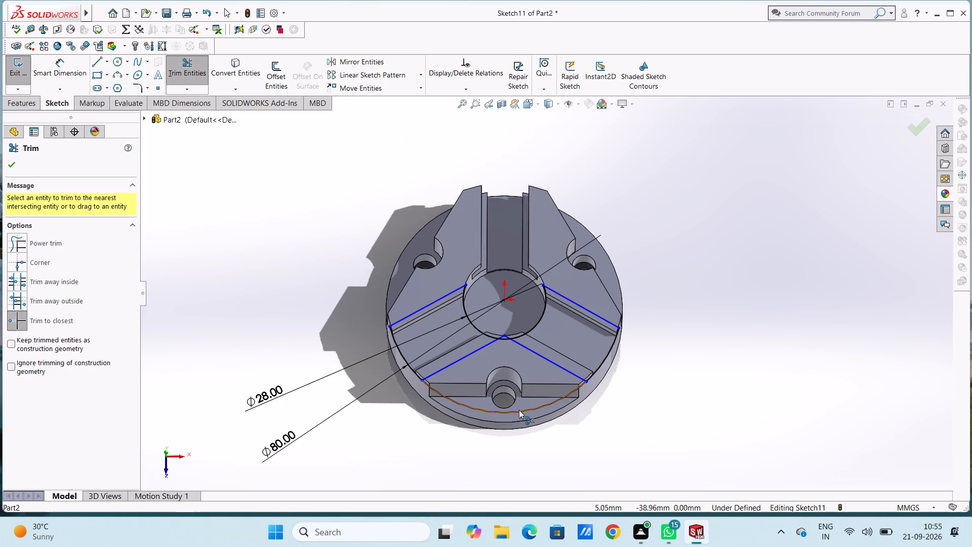
{"action": "middle_click_drag", "start_coordinate": [659, 239], "coordinate": [655, 307]}
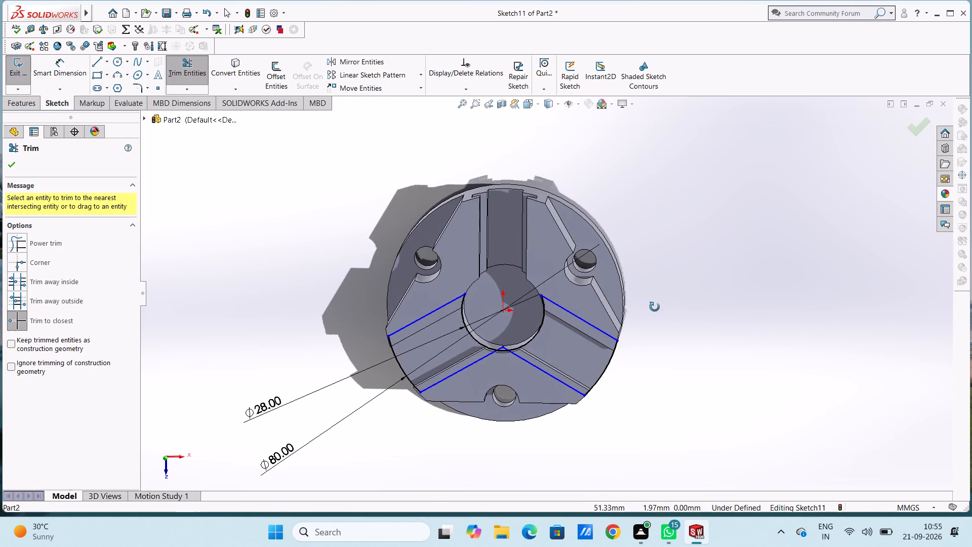
{"action": "middle_click_drag", "start_coordinate": [655, 307], "coordinate": [655, 307]}
{"action": "key", "text": "Escape"}
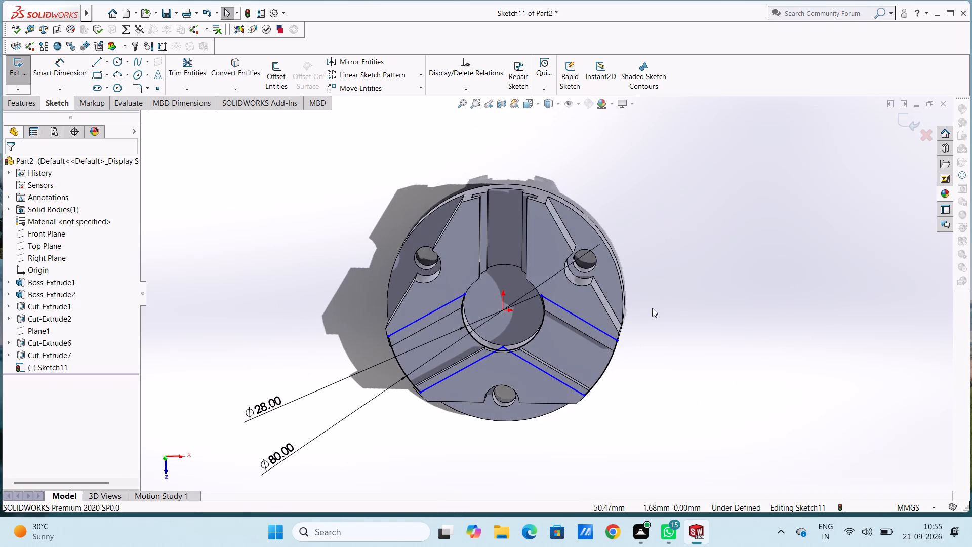
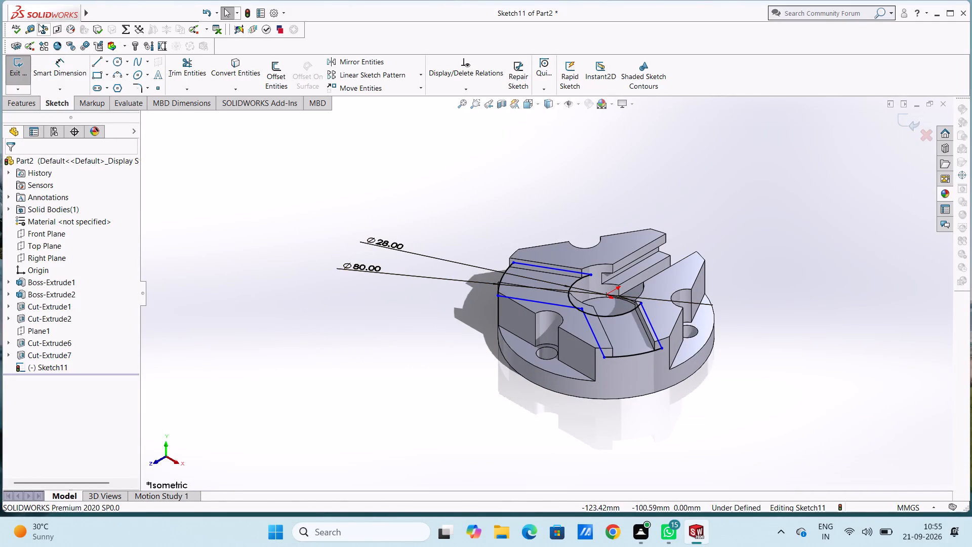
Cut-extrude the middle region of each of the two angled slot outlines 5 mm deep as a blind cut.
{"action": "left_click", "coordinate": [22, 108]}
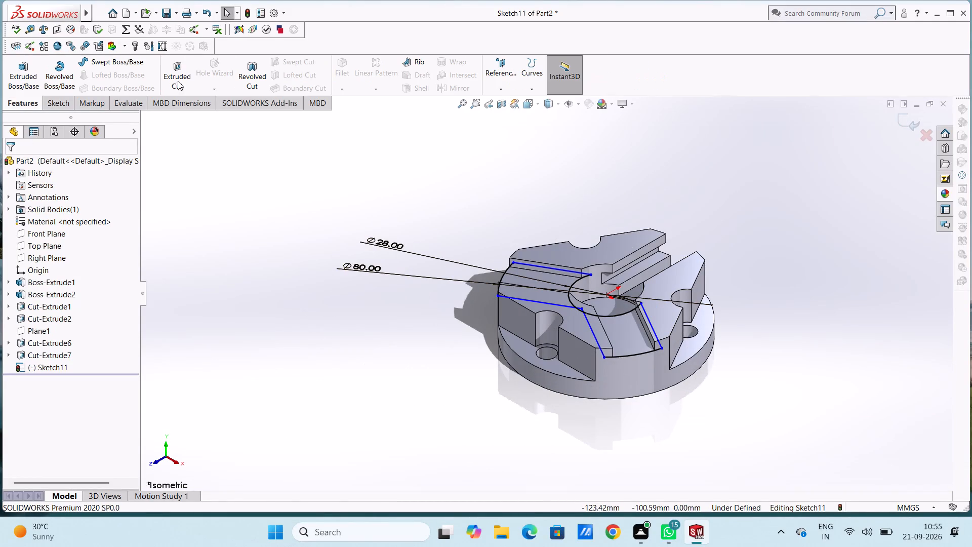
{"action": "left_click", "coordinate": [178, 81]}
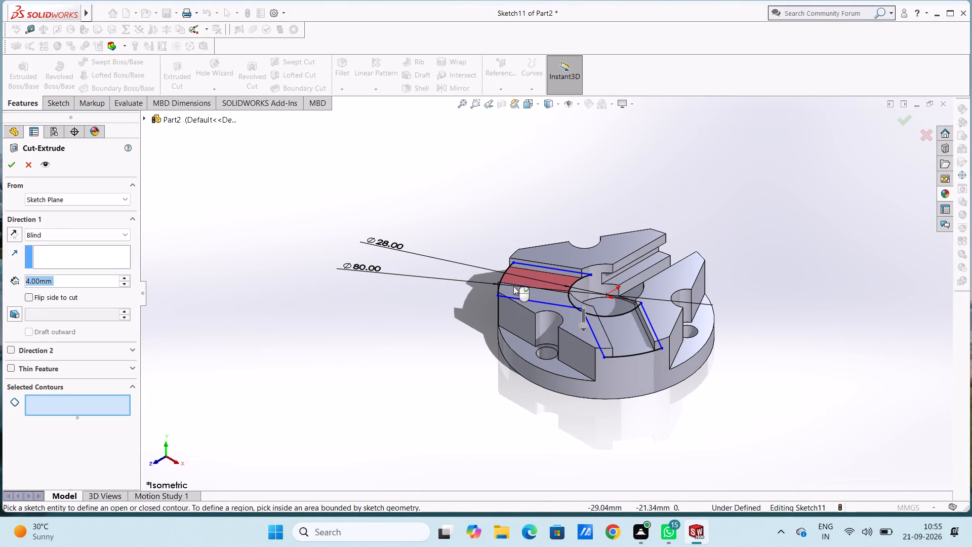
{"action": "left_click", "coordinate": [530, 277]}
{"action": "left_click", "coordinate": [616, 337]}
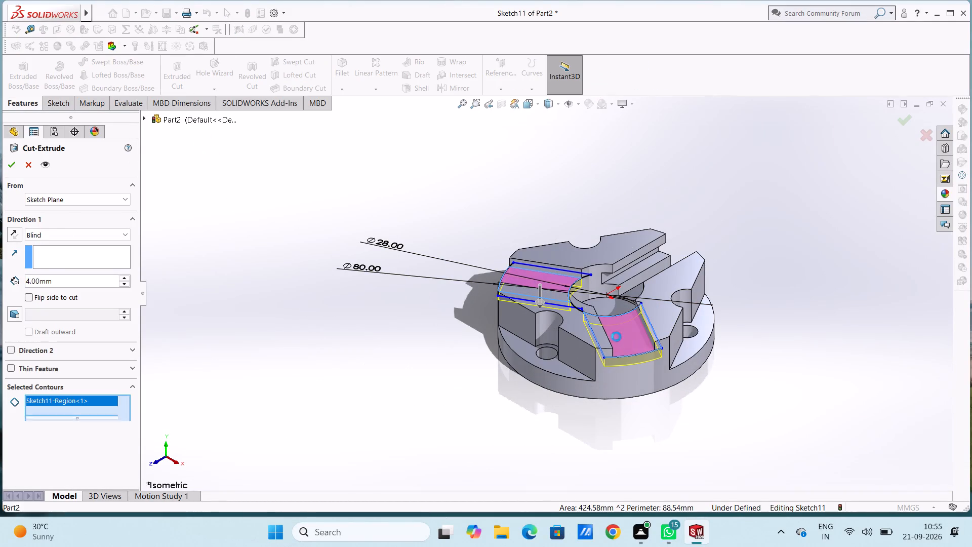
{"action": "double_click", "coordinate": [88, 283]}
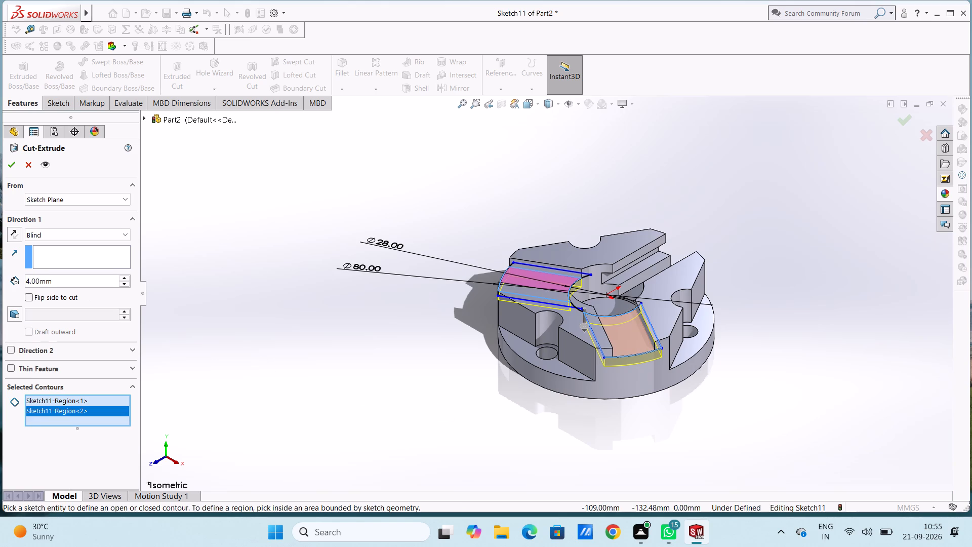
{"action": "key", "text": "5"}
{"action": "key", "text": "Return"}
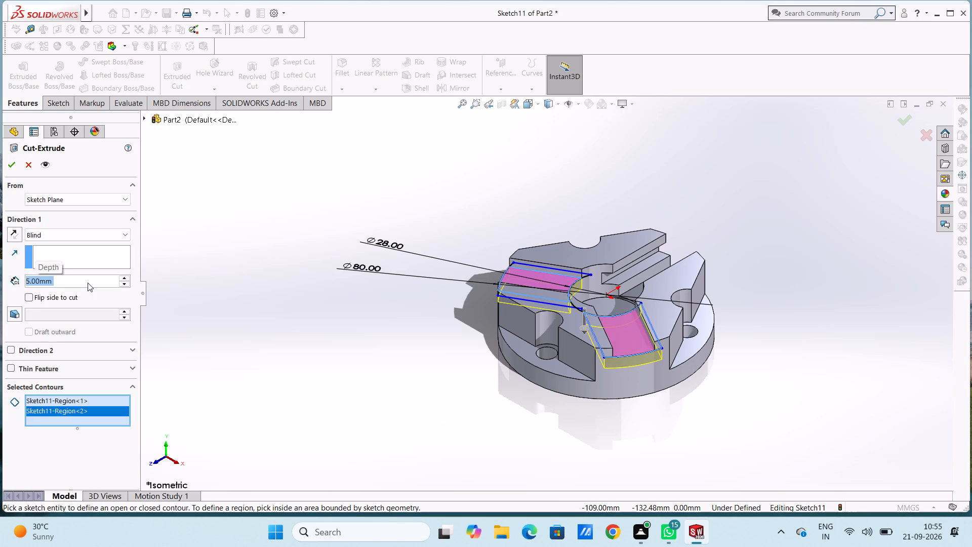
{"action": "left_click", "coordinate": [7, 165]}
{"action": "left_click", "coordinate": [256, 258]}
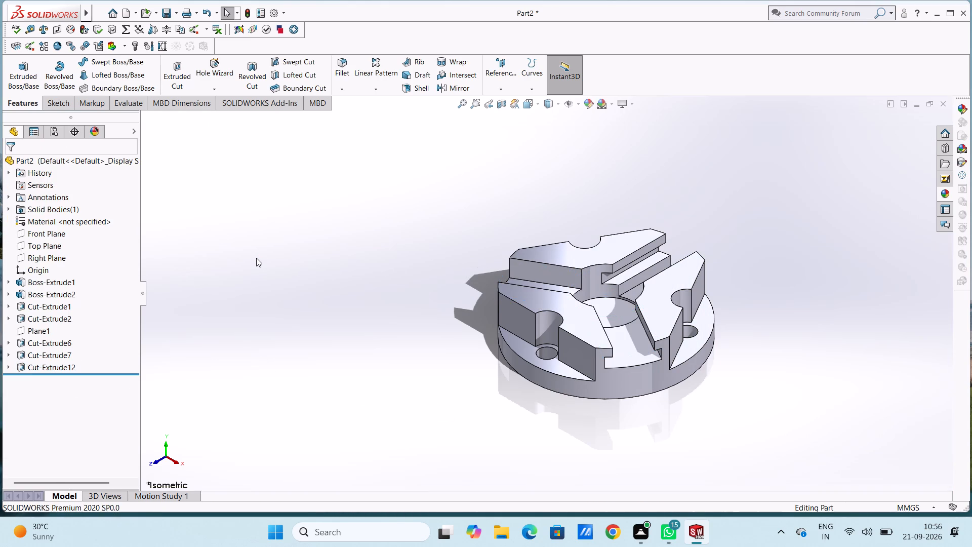
Examine the step cuts in the angled slots from the top, the sides and the underside of the body.
{"action": "middle_click_drag", "start_coordinate": [258, 229], "coordinate": [289, 347]}
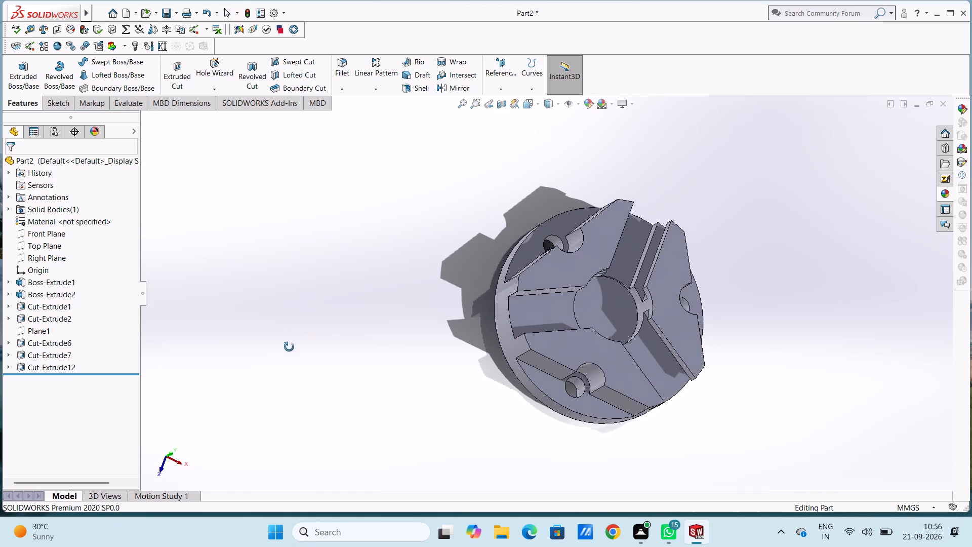
{"action": "middle_click_drag", "start_coordinate": [289, 347], "coordinate": [309, 248]}
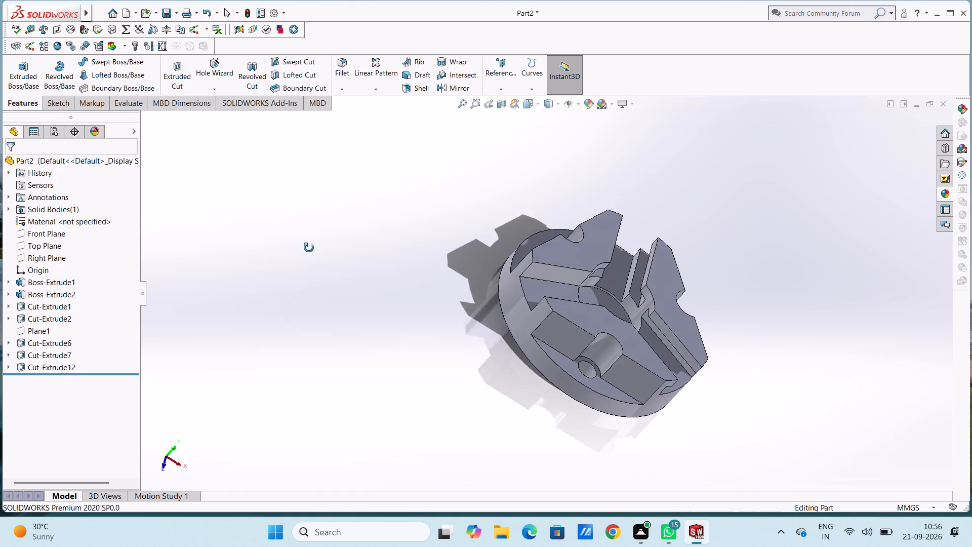
{"action": "middle_click_drag", "start_coordinate": [309, 248], "coordinate": [317, 289]}
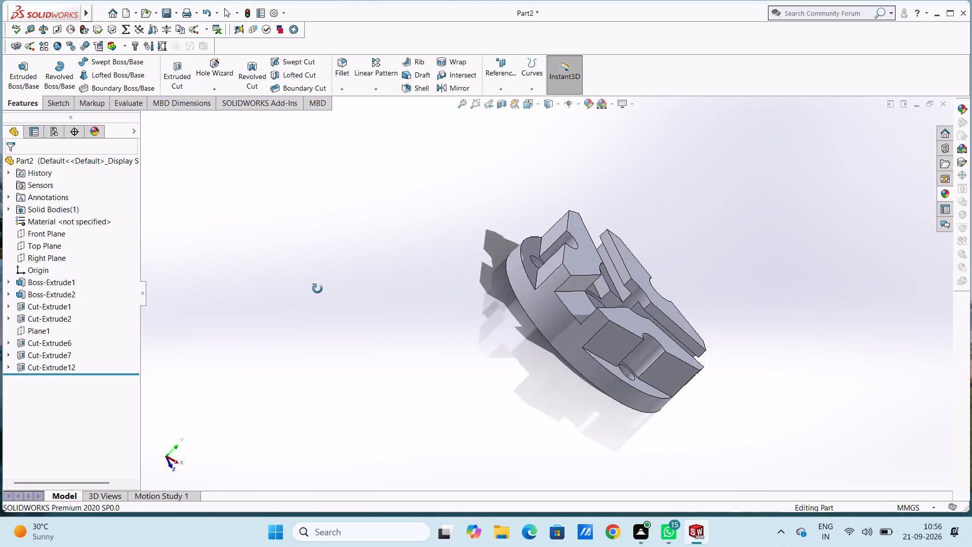
{"action": "middle_click_drag", "start_coordinate": [317, 289], "coordinate": [142, 343]}
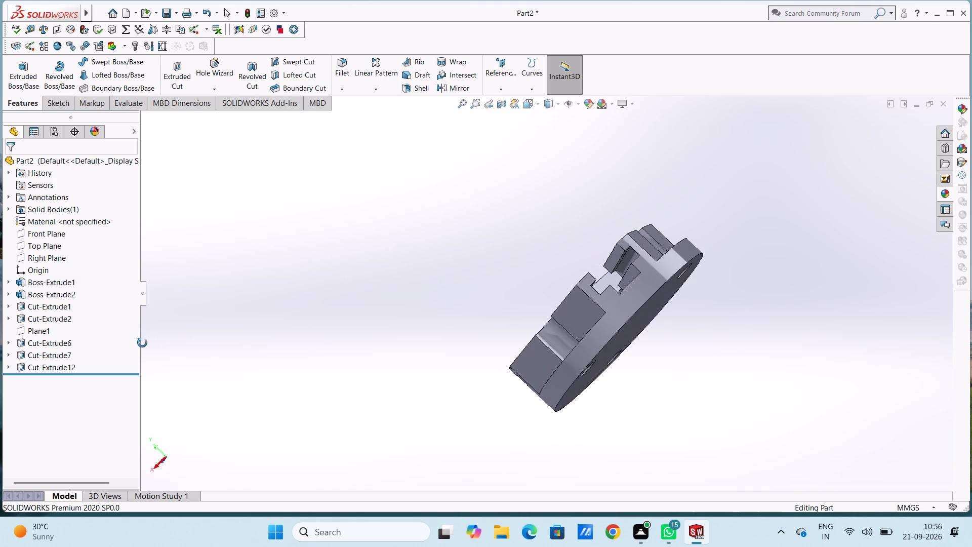
{"action": "middle_click_drag", "start_coordinate": [142, 343], "coordinate": [135, 380]}
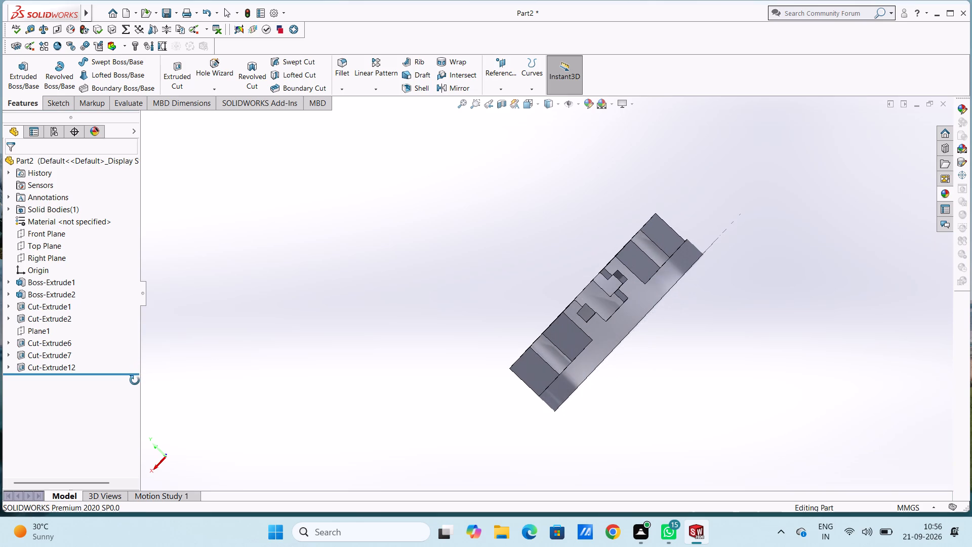
{"action": "middle_click_drag", "start_coordinate": [135, 380], "coordinate": [130, 390]}
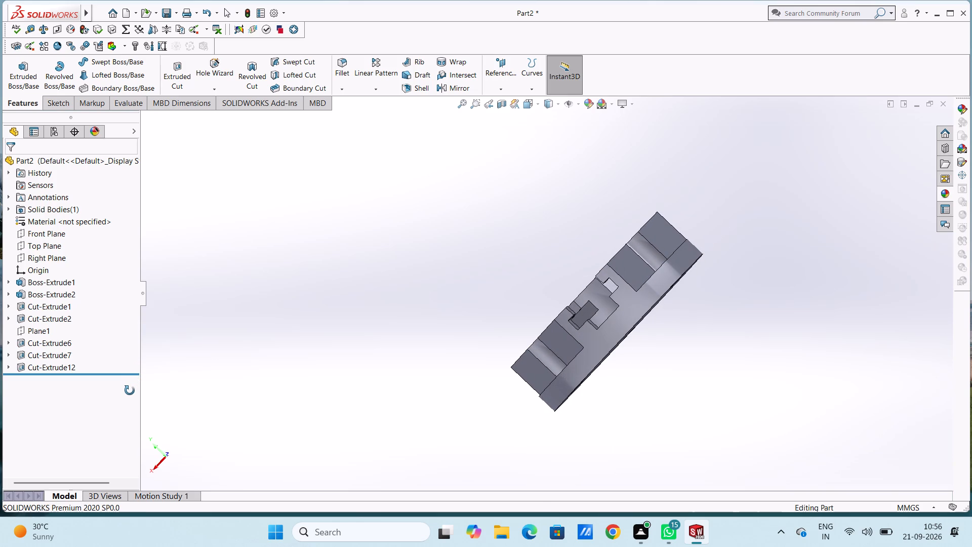
{"action": "middle_click_drag", "start_coordinate": [130, 390], "coordinate": [340, 415]}
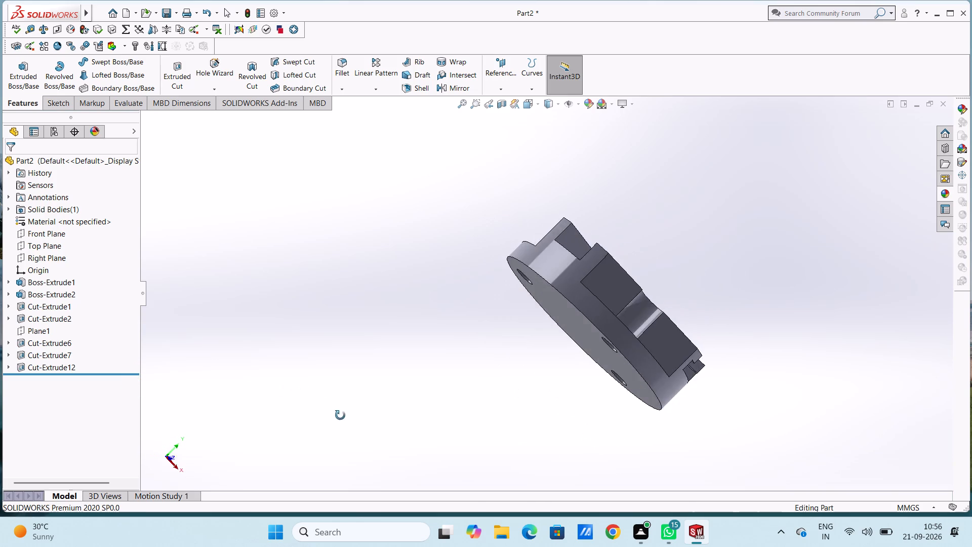
{"action": "middle_click_drag", "start_coordinate": [340, 415], "coordinate": [353, 433]}
{"action": "middle_click_drag", "start_coordinate": [343, 236], "coordinate": [309, 330]}
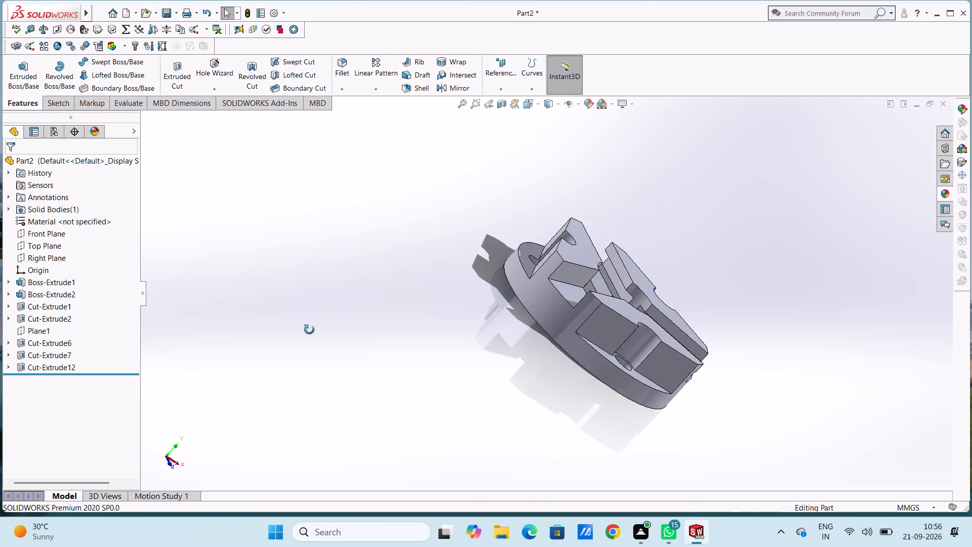
{"action": "middle_click_drag", "start_coordinate": [309, 330], "coordinate": [308, 334]}
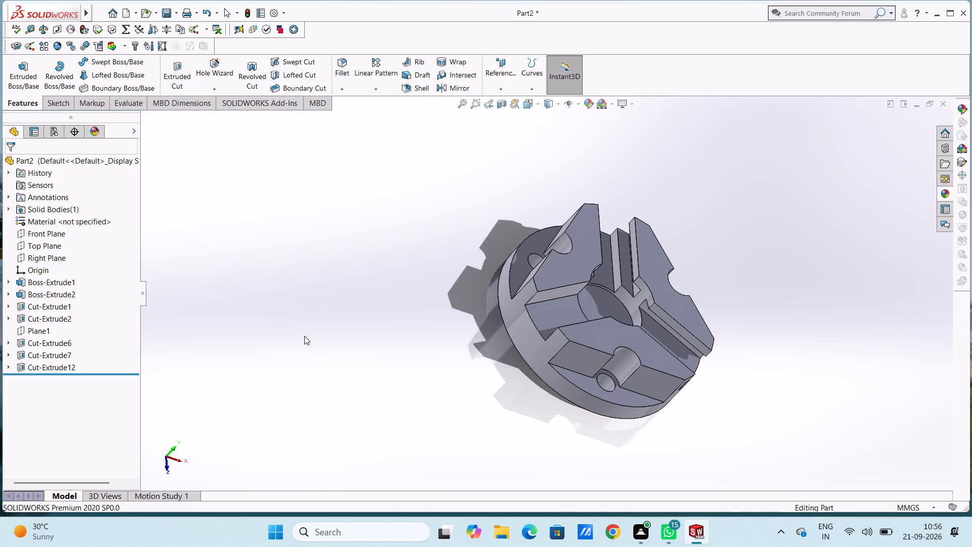
{"action": "middle_click_drag", "start_coordinate": [304, 336], "coordinate": [240, 206]}
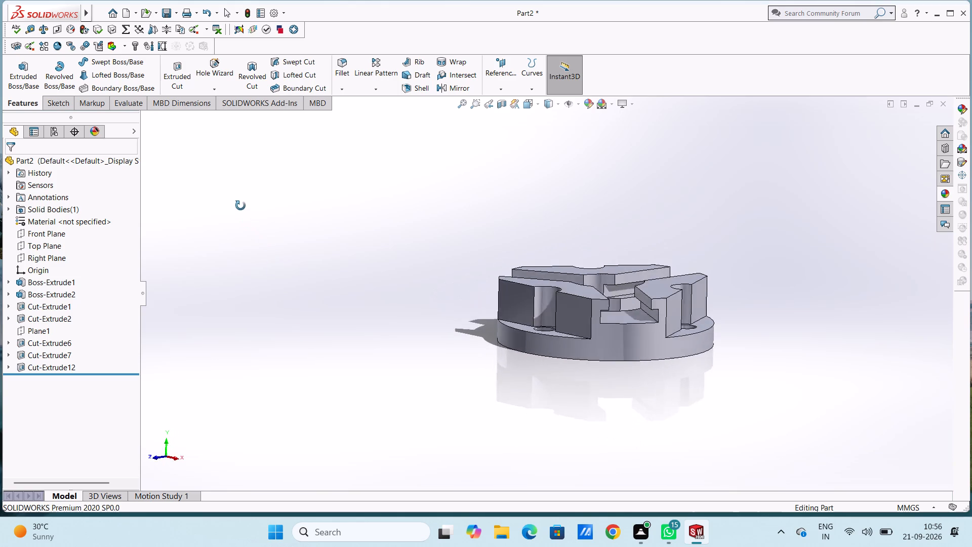
{"action": "middle_click_drag", "start_coordinate": [240, 206], "coordinate": [310, 242]}
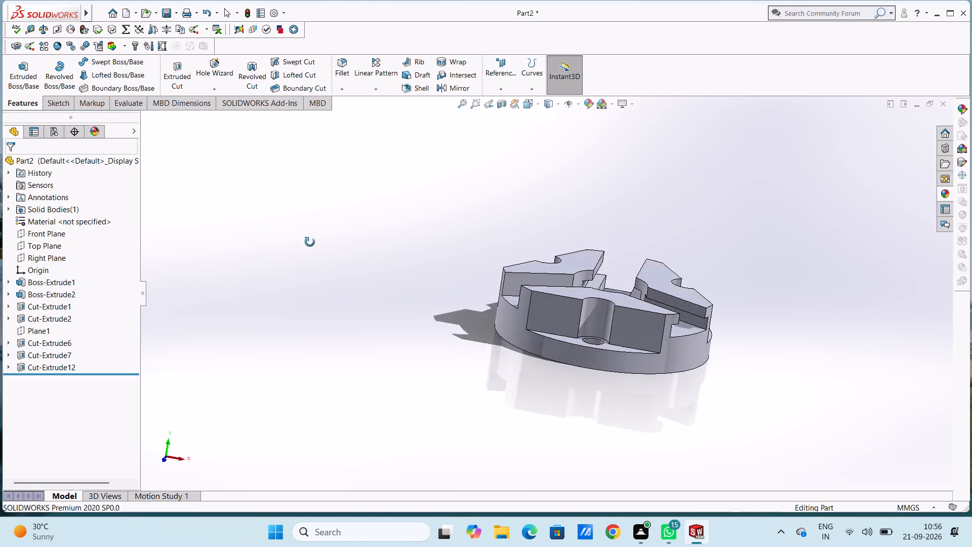
{"action": "middle_click_drag", "start_coordinate": [310, 242], "coordinate": [342, 282]}
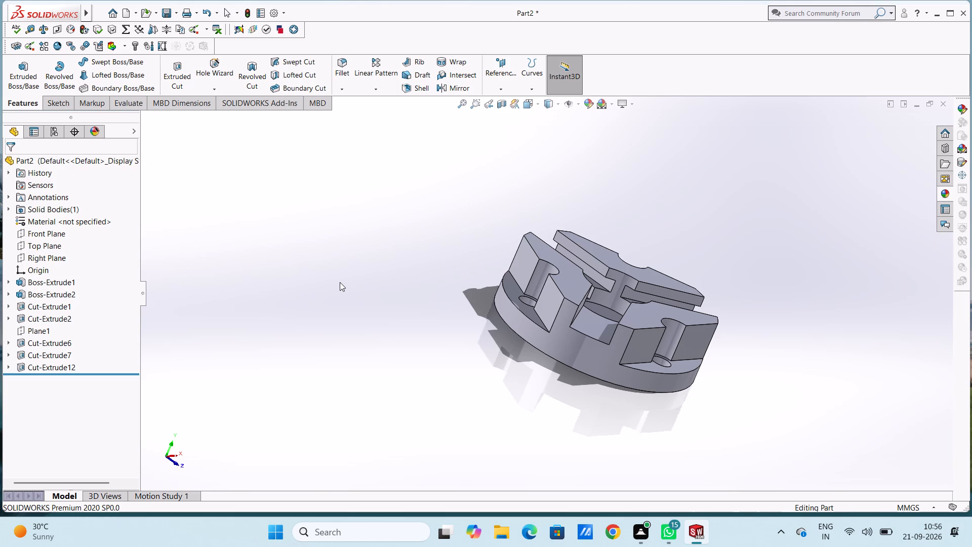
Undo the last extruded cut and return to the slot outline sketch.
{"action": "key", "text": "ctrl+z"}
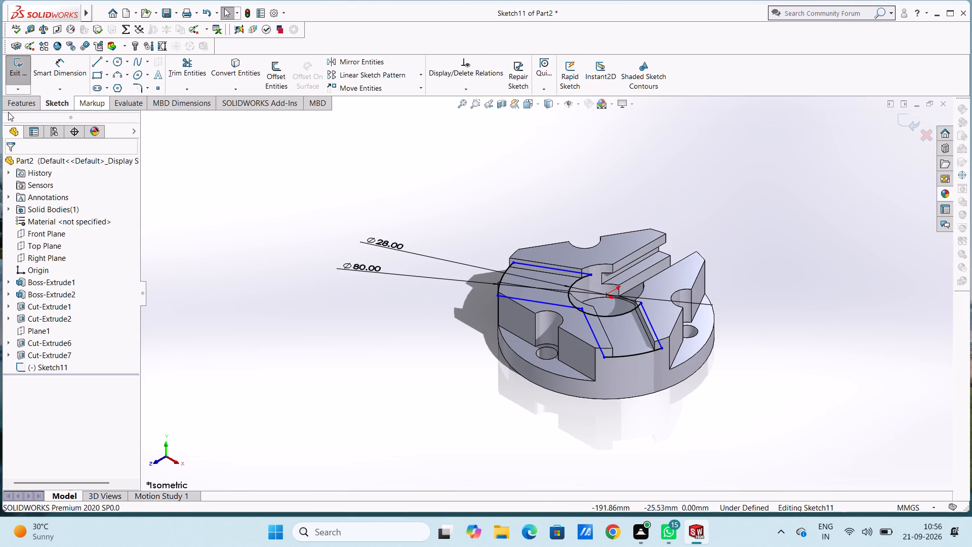
Cut-extrude both angled slots' wider outlines 5 mm deep, including the side strips beyond the narrow slots as well as the middle regions.
{"action": "middle_click_drag", "start_coordinate": [231, 197], "coordinate": [304, 280]}
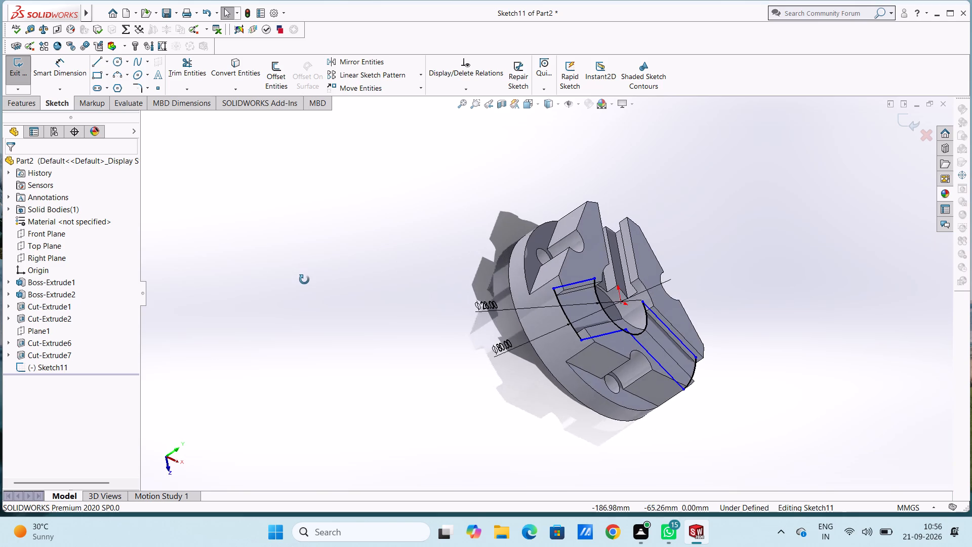
{"action": "middle_click_drag", "start_coordinate": [304, 280], "coordinate": [247, 336]}
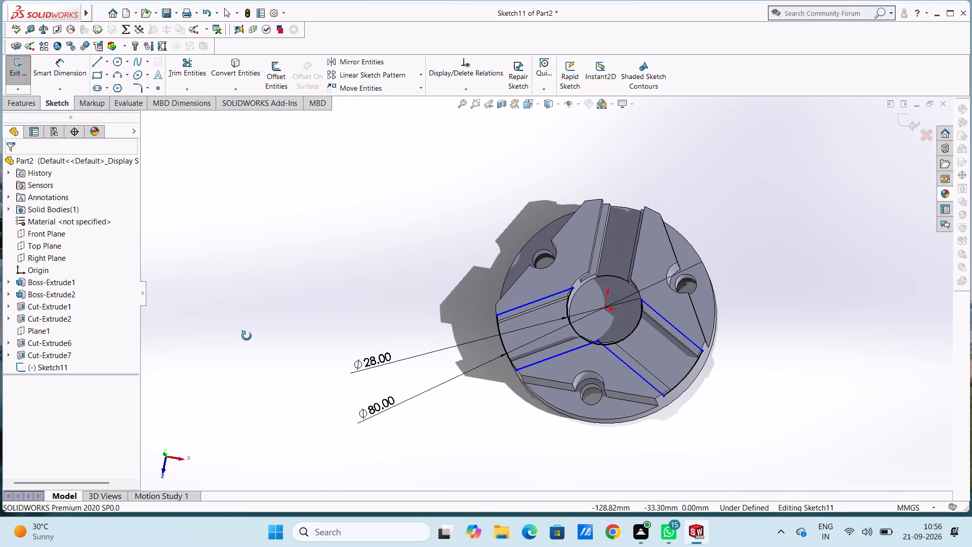
{"action": "middle_click_drag", "start_coordinate": [247, 336], "coordinate": [303, 241]}
{"action": "scroll", "coordinate": [283, 227], "scroll_direction": "down", "scroll_amount": 1}
{"action": "left_click", "coordinate": [5, 105]}
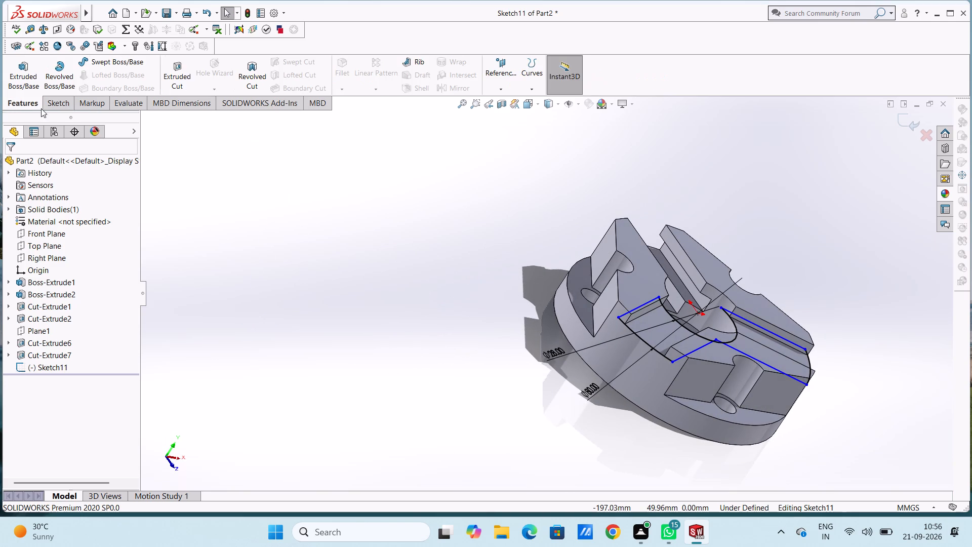
{"action": "left_click", "coordinate": [177, 74]}
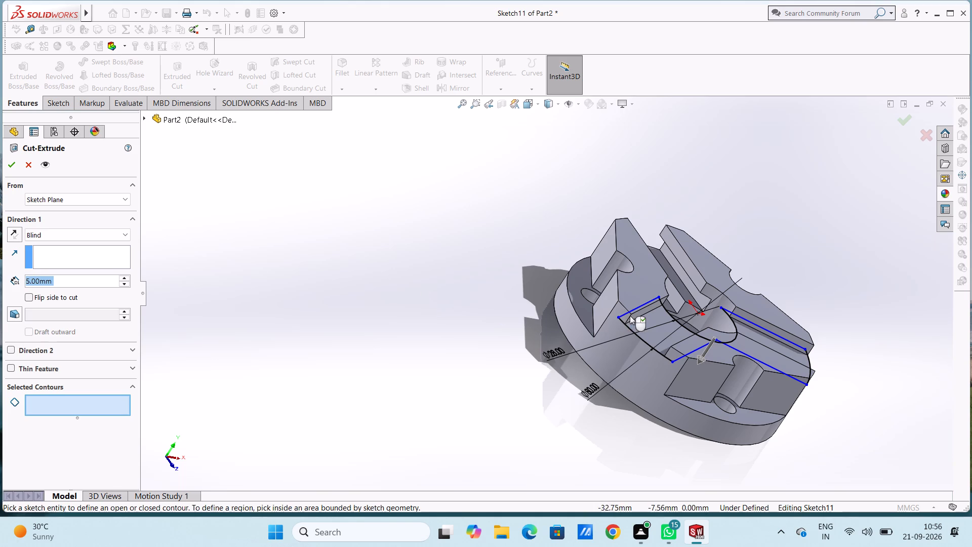
{"action": "left_click", "coordinate": [672, 354]}
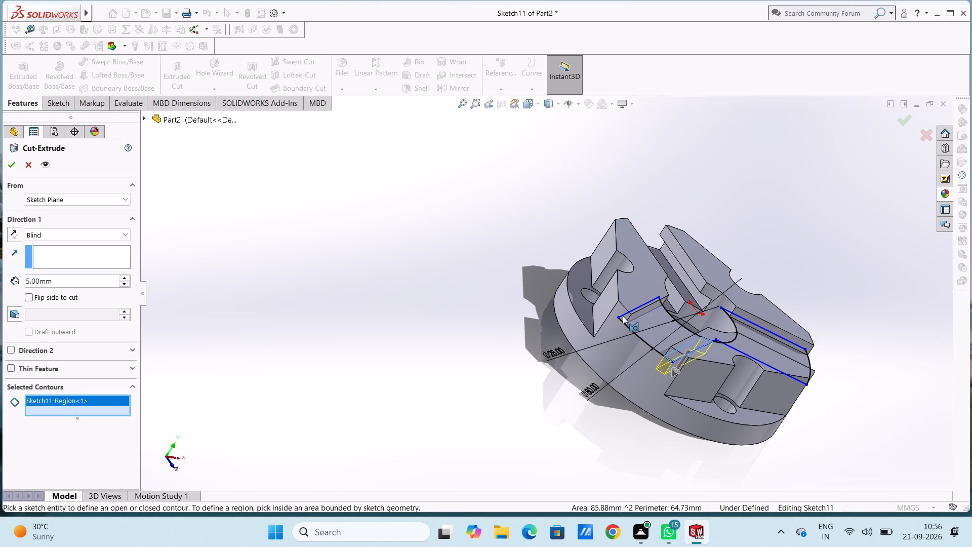
{"action": "left_click", "coordinate": [625, 316]}
{"action": "left_click", "coordinate": [625, 316]}
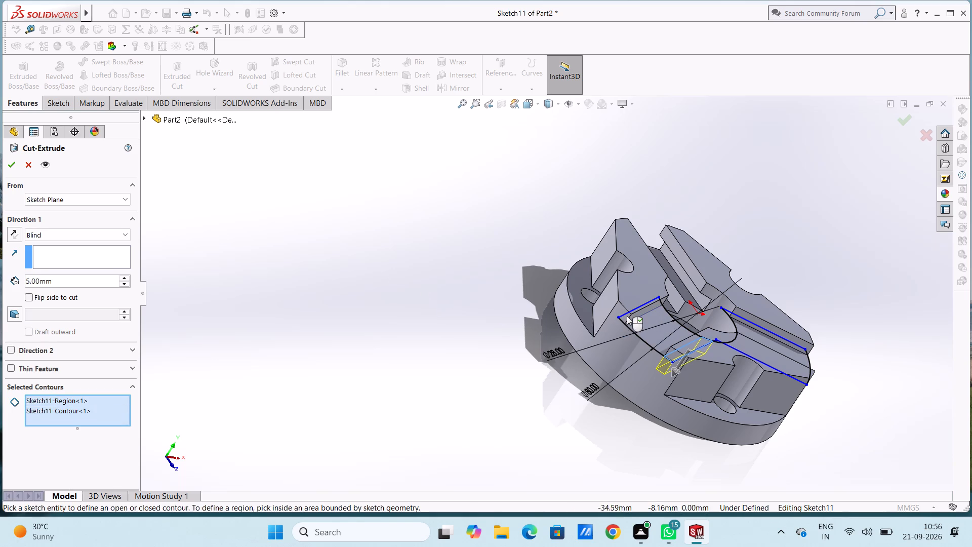
{"action": "middle_click_drag", "start_coordinate": [573, 301], "coordinate": [557, 333]}
{"action": "scroll", "coordinate": [639, 327], "scroll_direction": "down", "scroll_amount": 5}
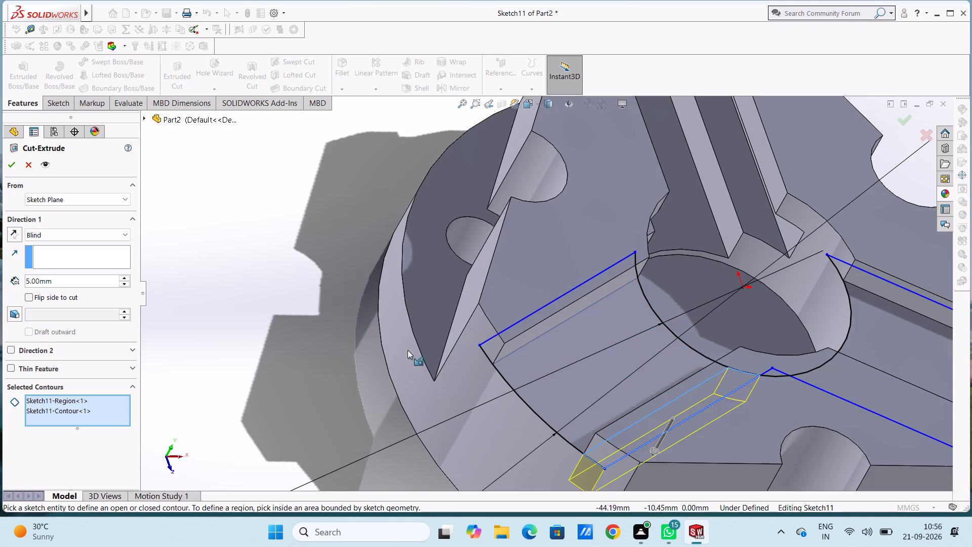
{"action": "middle_click_drag", "start_coordinate": [358, 324], "coordinate": [391, 326]}
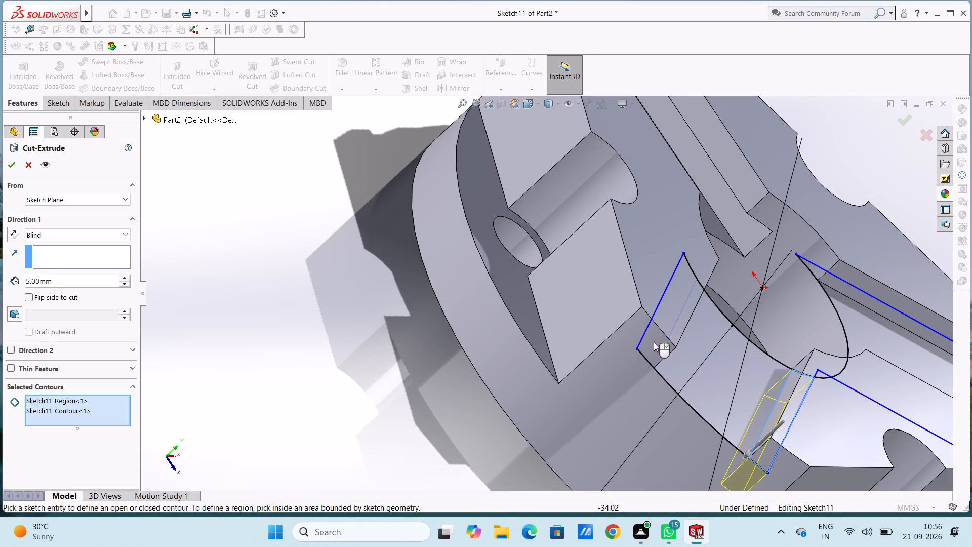
{"action": "left_click", "coordinate": [655, 345]}
{"action": "left_click", "coordinate": [695, 364]}
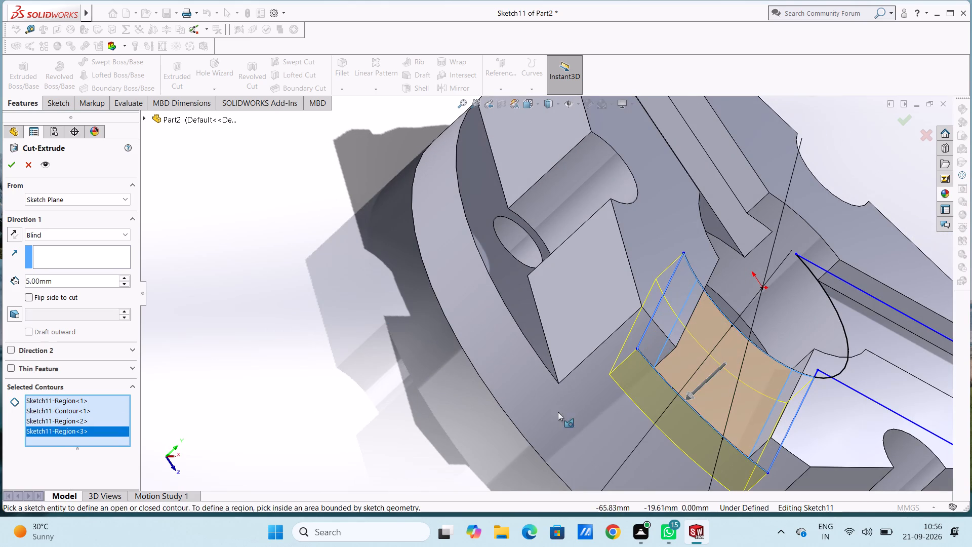
{"action": "middle_click_drag", "start_coordinate": [467, 399], "coordinate": [378, 377]}
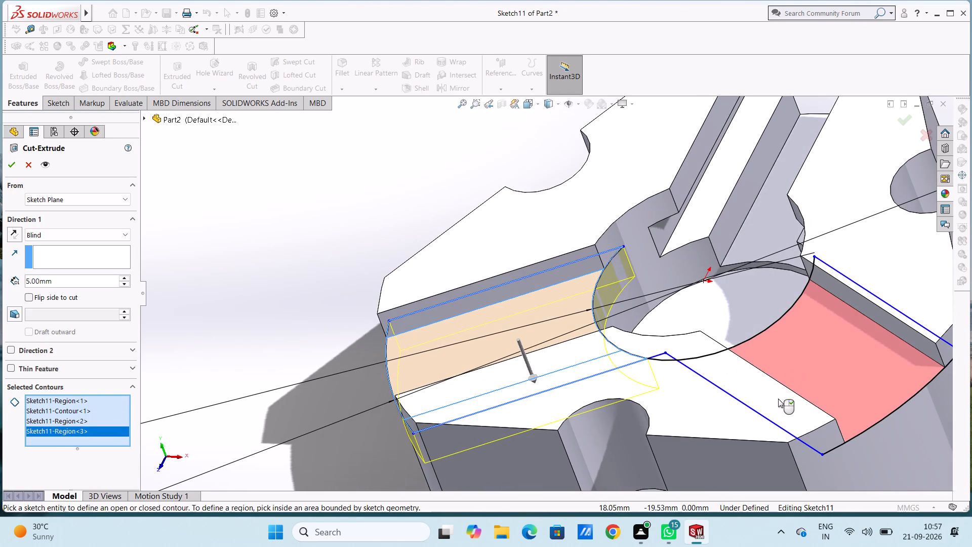
{"action": "left_click", "coordinate": [778, 399]}
{"action": "middle_click_drag", "start_coordinate": [843, 359], "coordinate": [816, 350]}
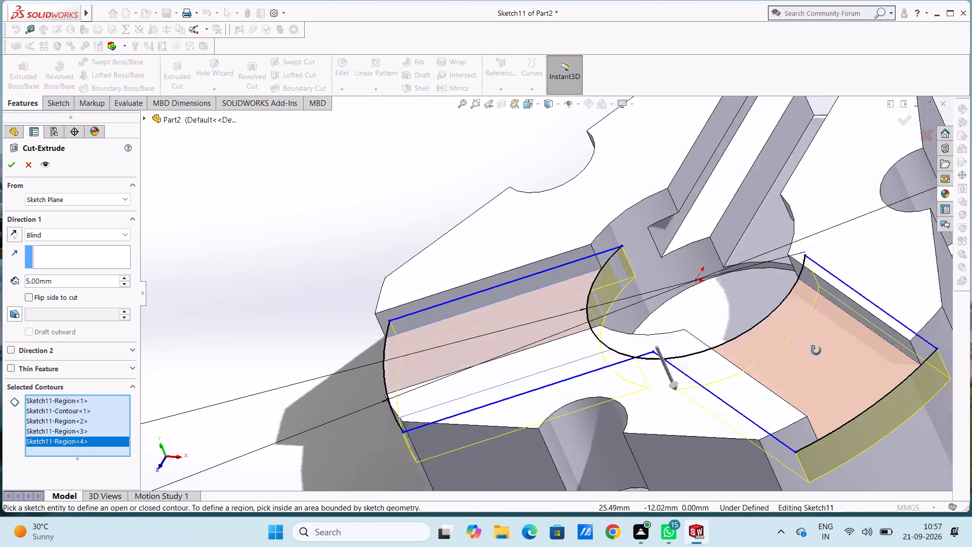
{"action": "middle_click_drag", "start_coordinate": [816, 350], "coordinate": [821, 313]}
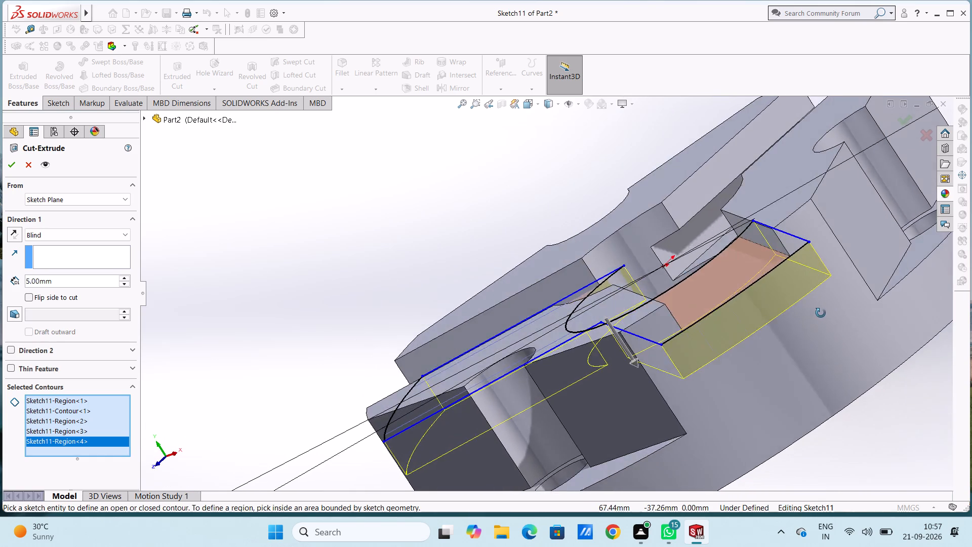
{"action": "middle_click_drag", "start_coordinate": [821, 313], "coordinate": [850, 320]}
{"action": "scroll", "coordinate": [357, 275], "scroll_direction": "up", "scroll_amount": 3}
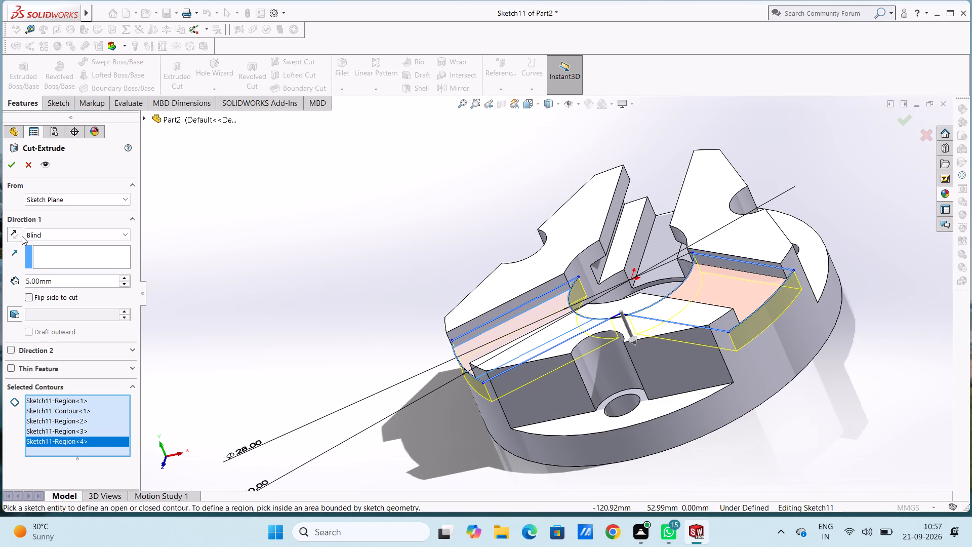
{"action": "left_click", "coordinate": [12, 165]}
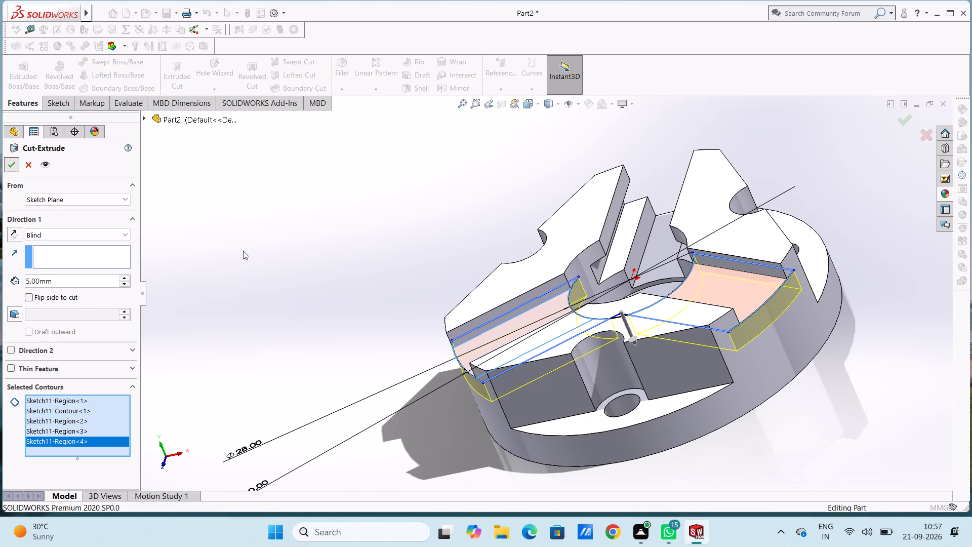
{"action": "middle_click_drag", "start_coordinate": [279, 255], "coordinate": [330, 227]}
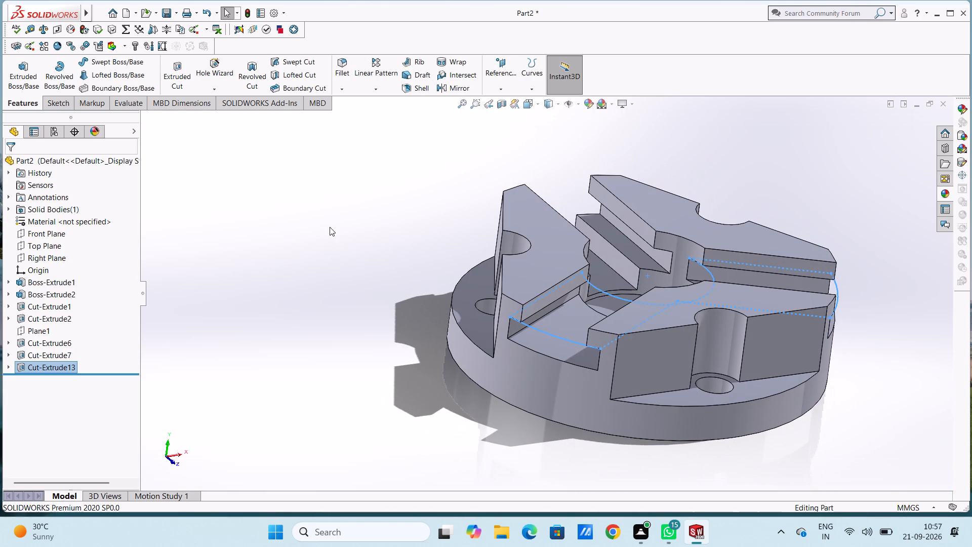
{"action": "left_click", "coordinate": [329, 230]}
{"action": "middle_click_drag", "start_coordinate": [329, 231], "coordinate": [260, 292]}
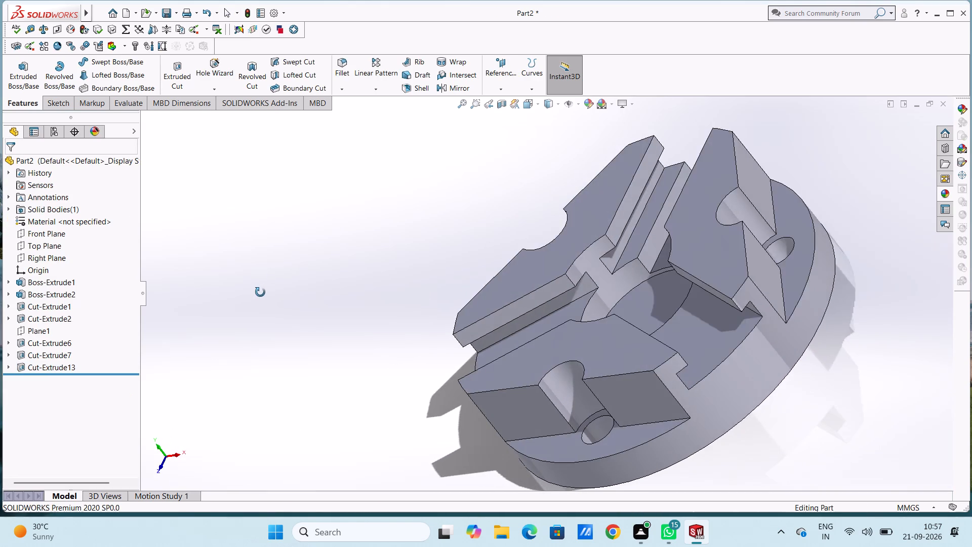
Examine the stepped slots of the body from above, from the sides and from the underside after the latest cut.
{"action": "middle_click_drag", "start_coordinate": [260, 292], "coordinate": [343, 248]}
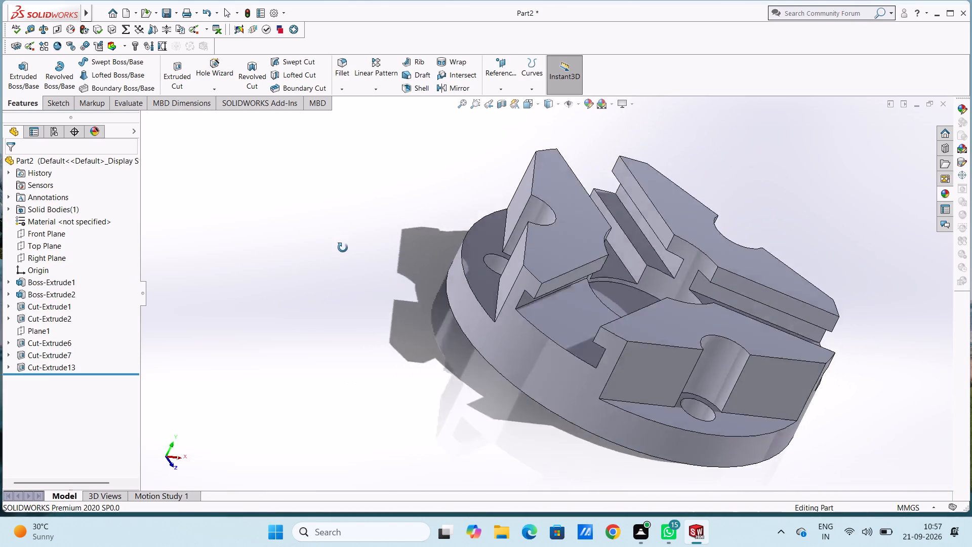
{"action": "middle_click_drag", "start_coordinate": [343, 248], "coordinate": [245, 319]}
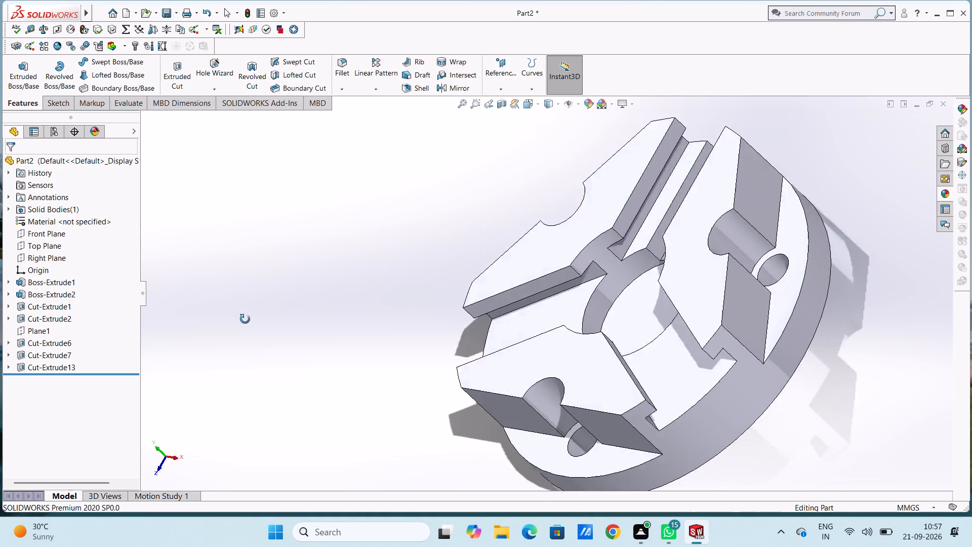
{"action": "middle_click_drag", "start_coordinate": [245, 319], "coordinate": [191, 398]}
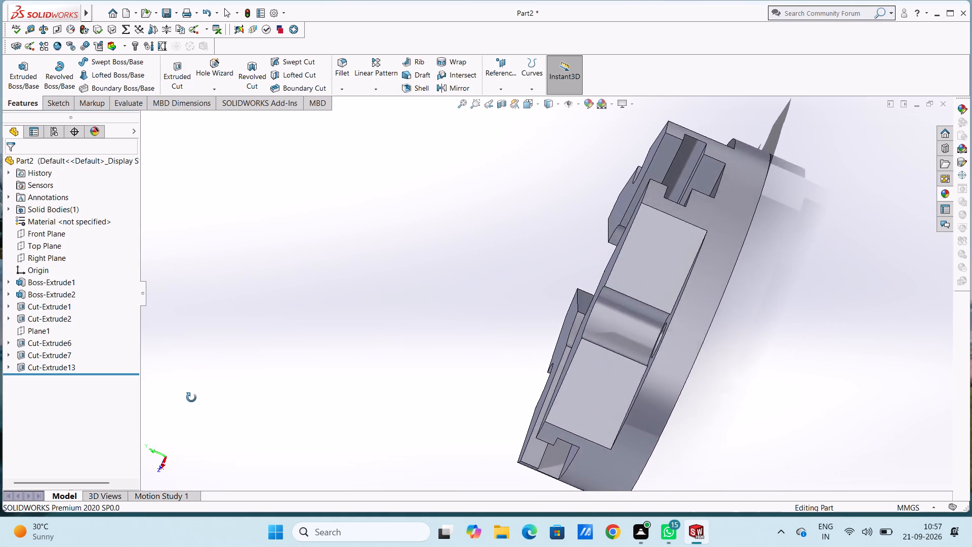
{"action": "middle_click_drag", "start_coordinate": [191, 398], "coordinate": [314, 363]}
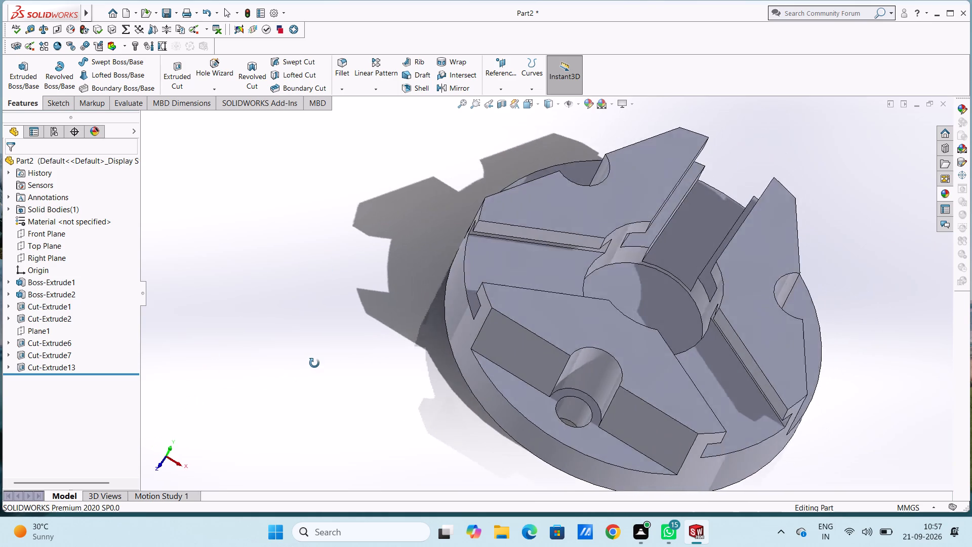
{"action": "middle_click_drag", "start_coordinate": [314, 363], "coordinate": [342, 379]}
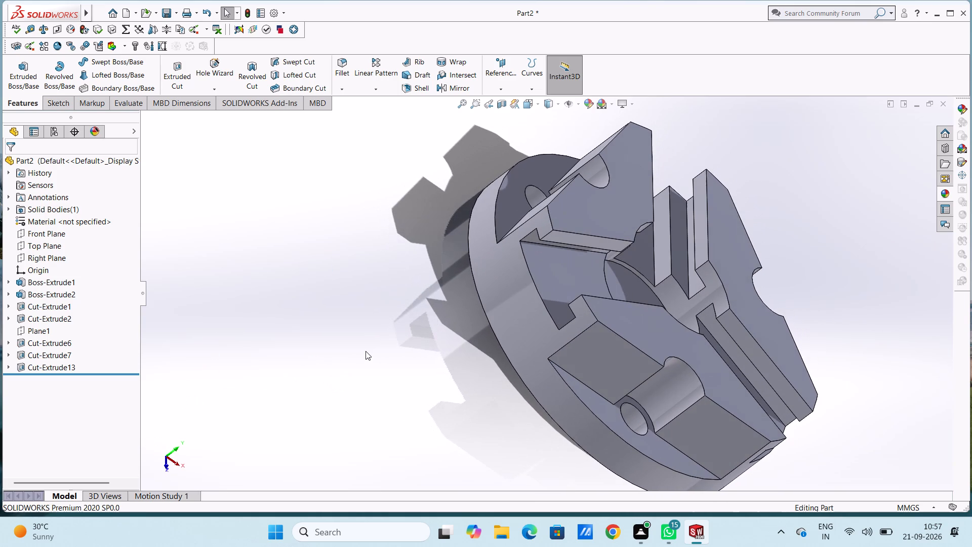
{"action": "middle_click_drag", "start_coordinate": [366, 351], "coordinate": [281, 264]}
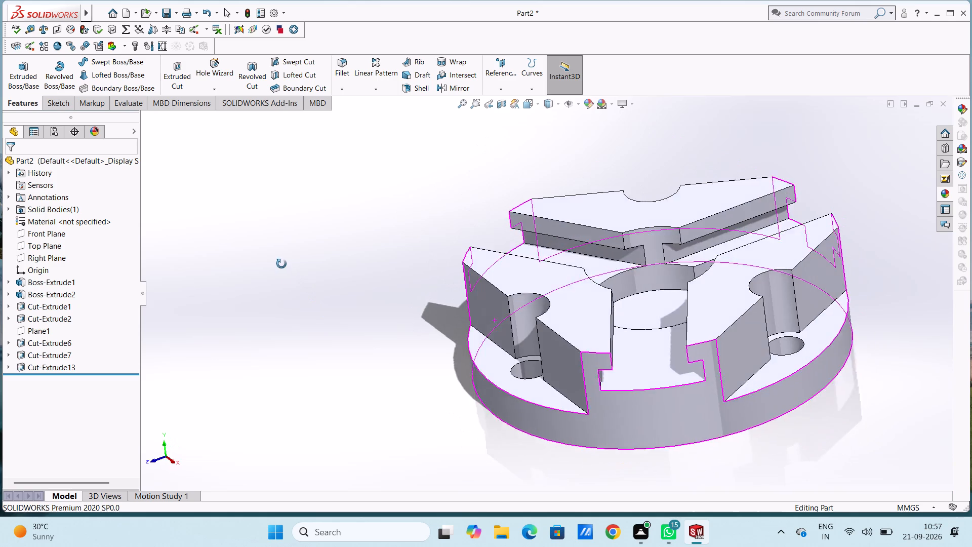
{"action": "middle_click_drag", "start_coordinate": [281, 264], "coordinate": [277, 252]}
{"action": "middle_click_drag", "start_coordinate": [302, 226], "coordinate": [349, 253]}
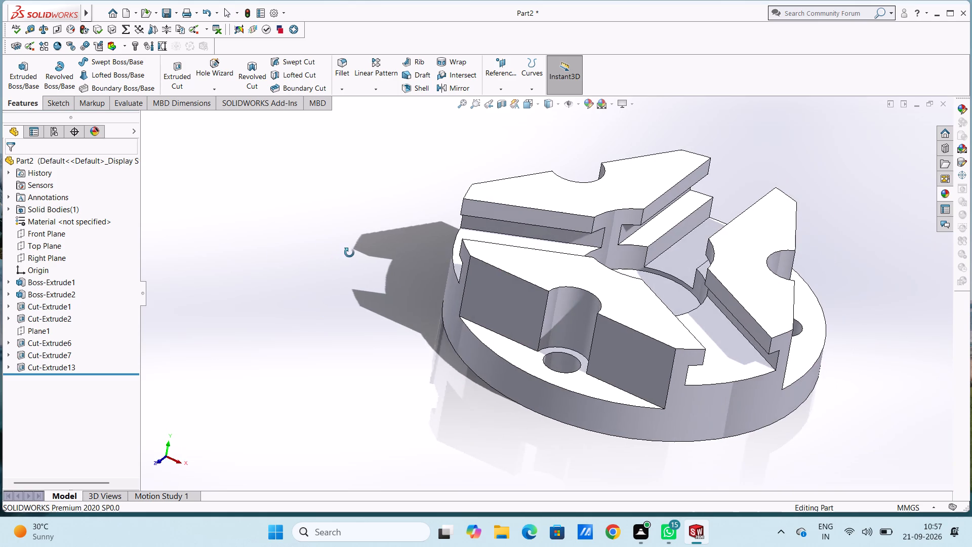
{"action": "middle_click_drag", "start_coordinate": [349, 253], "coordinate": [423, 262]}
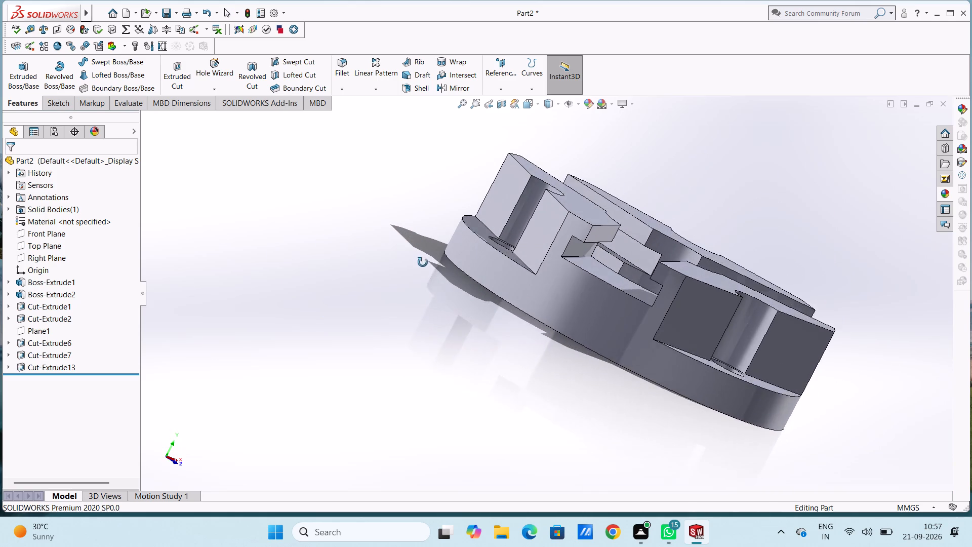
{"action": "middle_click_drag", "start_coordinate": [423, 262], "coordinate": [292, 281]}
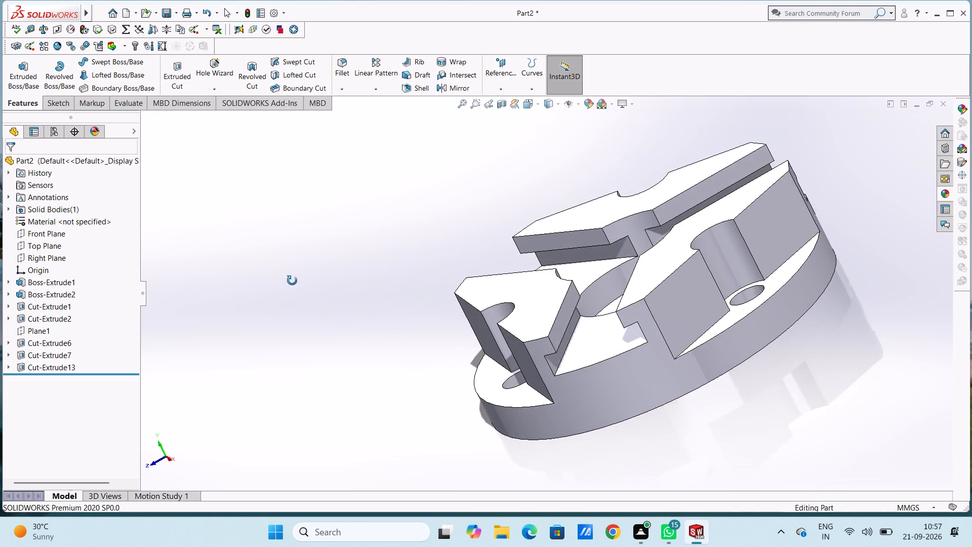
{"action": "middle_click_drag", "start_coordinate": [292, 281], "coordinate": [195, 374]}
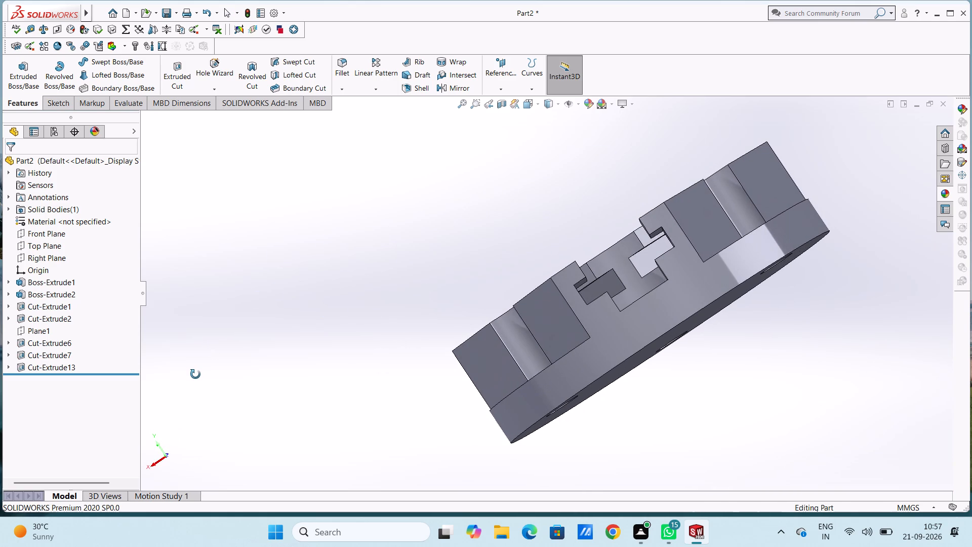
{"action": "middle_click_drag", "start_coordinate": [195, 374], "coordinate": [199, 376]}
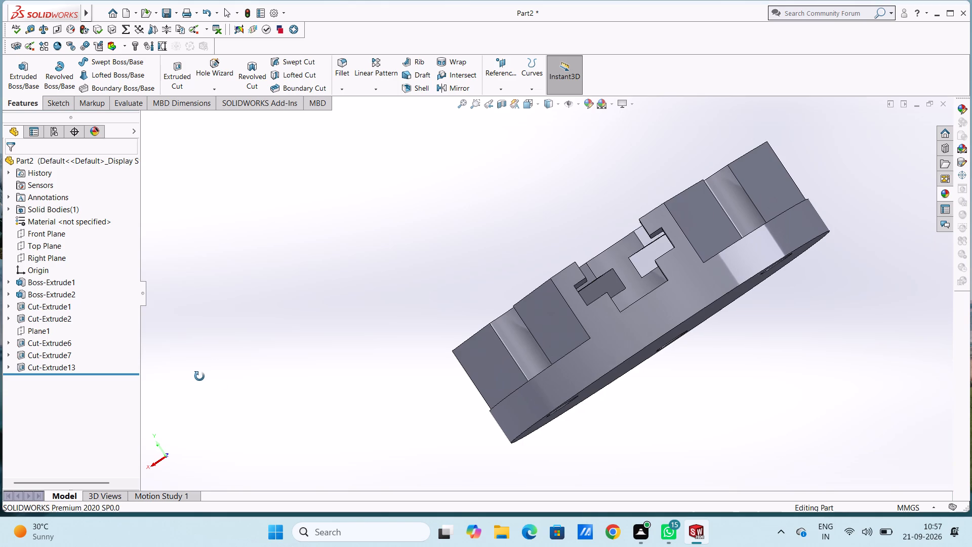
{"action": "middle_click_drag", "start_coordinate": [199, 376], "coordinate": [437, 474]}
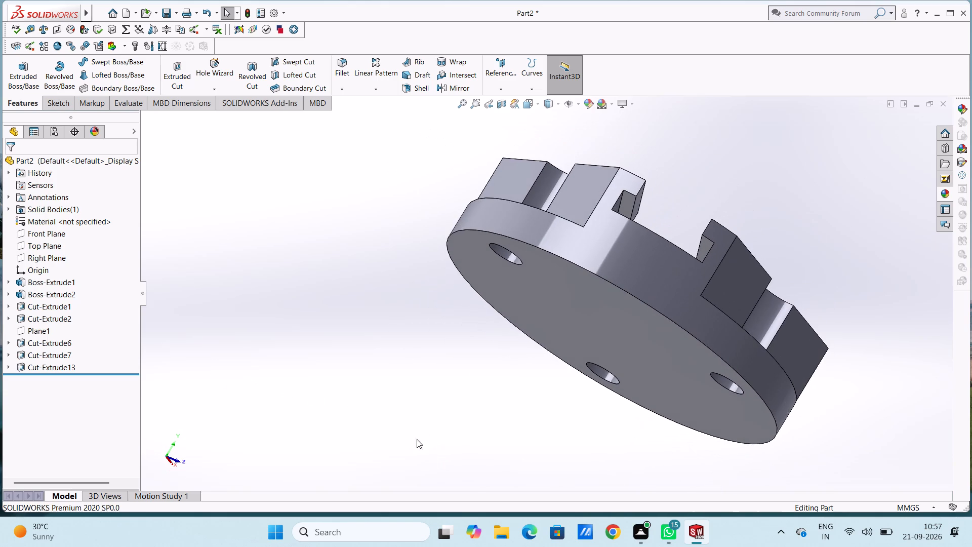
Start a sketch on the floor of an angled slot and draw two lines about 61 mm long from the origin outward along both angled slots.
{"action": "key", "text": "ctrl+5"}
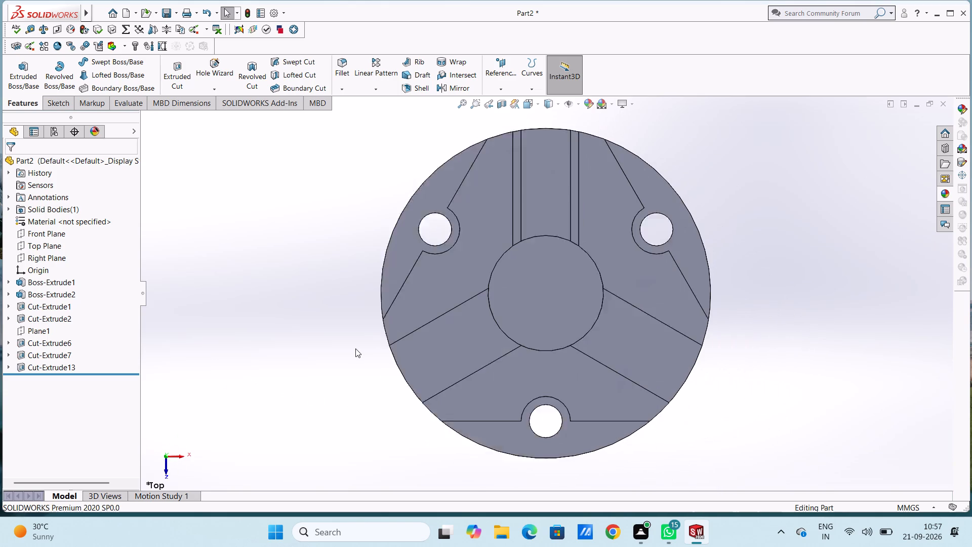
{"action": "left_click", "coordinate": [429, 367]}
{"action": "left_click", "coordinate": [474, 340]}
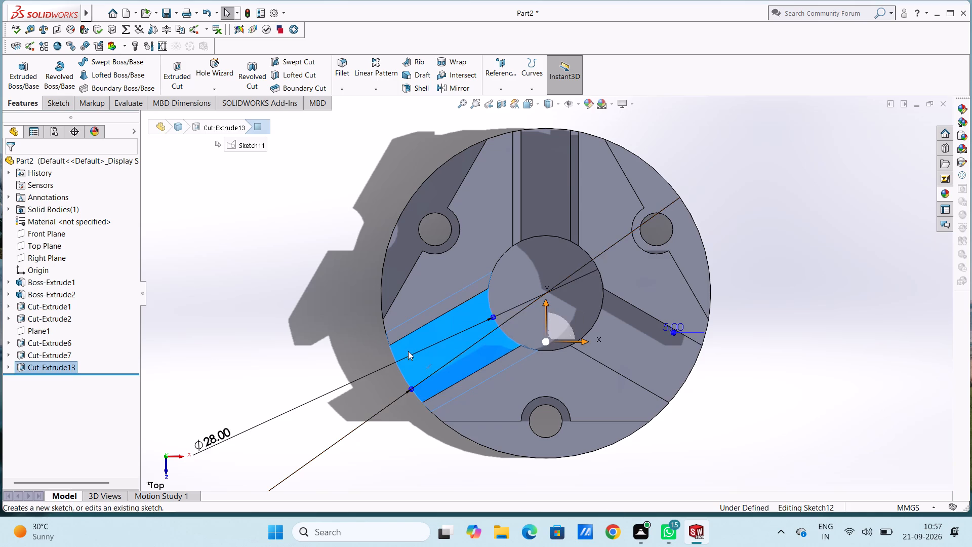
{"action": "left_click", "coordinate": [278, 302]}
{"action": "left_click", "coordinate": [95, 59]}
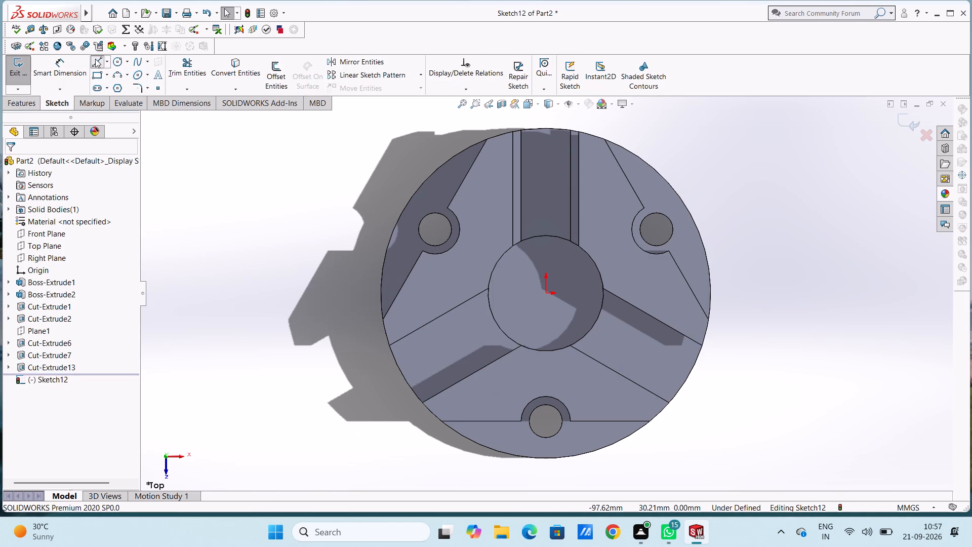
{"action": "left_click", "coordinate": [545, 293]}
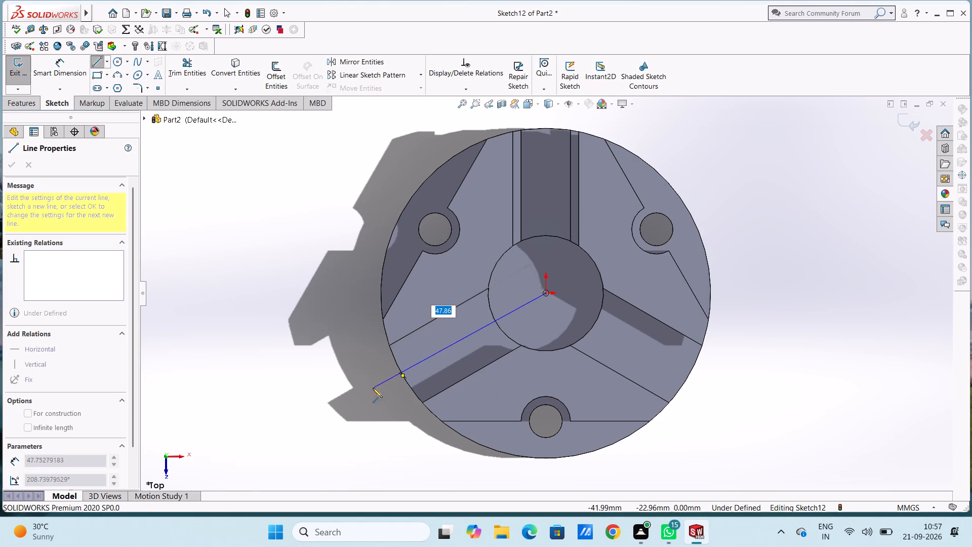
{"action": "left_click", "coordinate": [325, 420]}
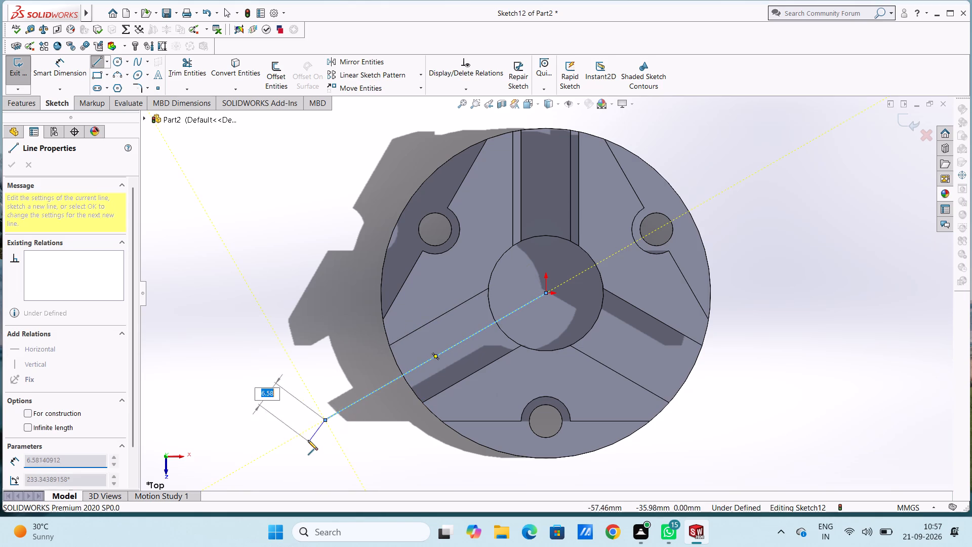
{"action": "key", "text": "Escape"}
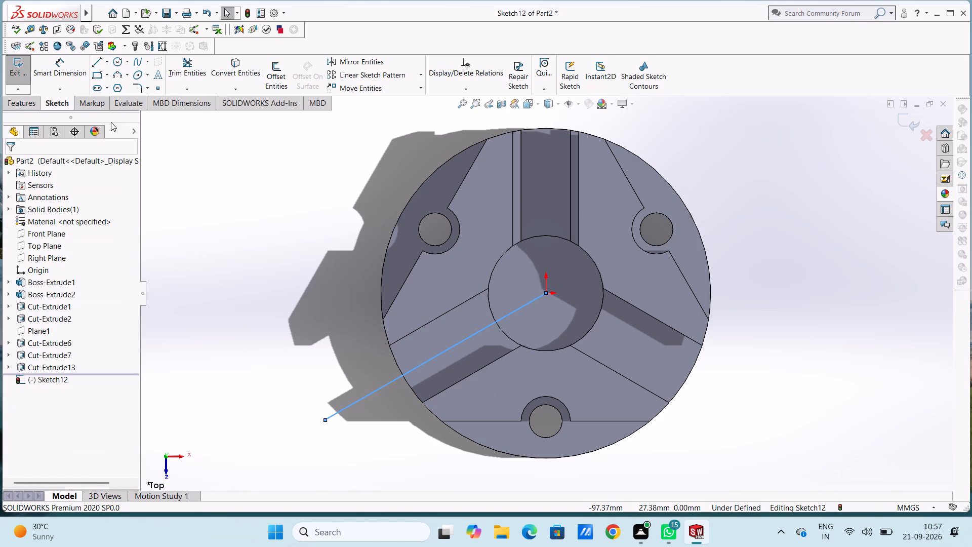
{"action": "left_click", "coordinate": [95, 59]}
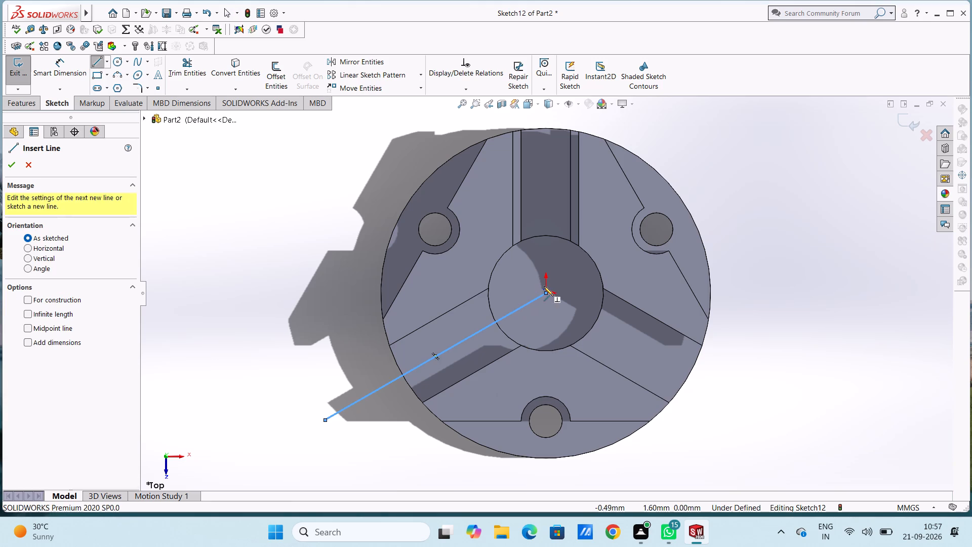
{"action": "left_click", "coordinate": [545, 294]}
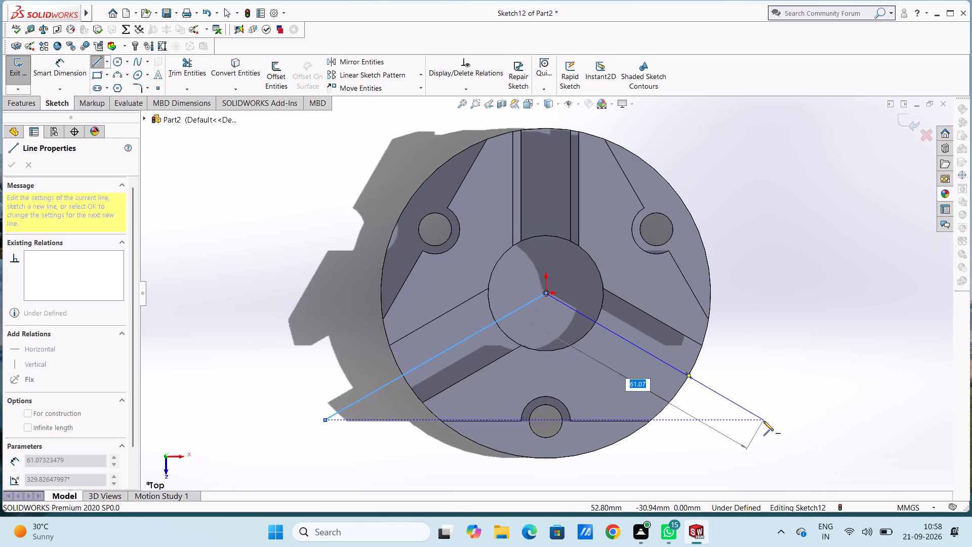
{"action": "left_click", "coordinate": [764, 420]}
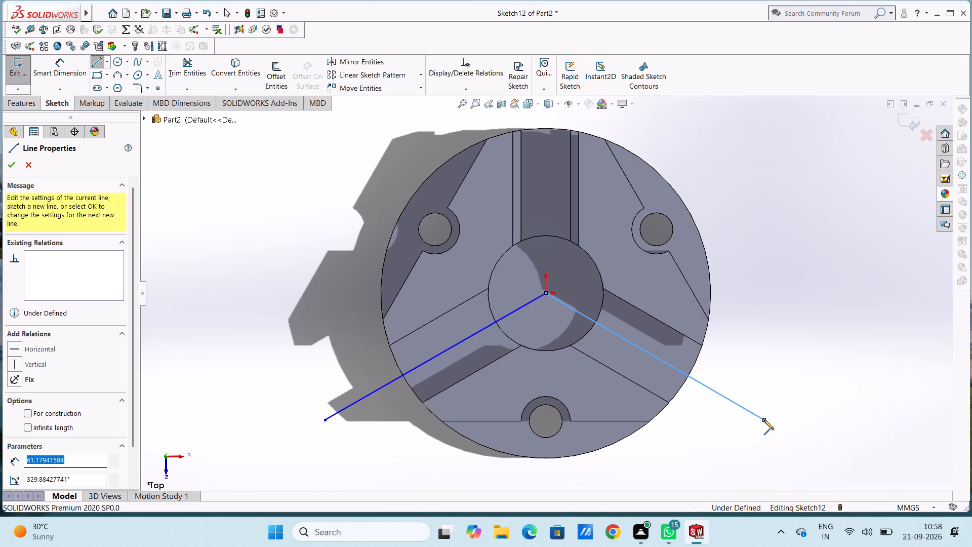
{"action": "key", "text": "Escape"}
{"action": "key", "text": "Escape"}
Dimension the angle between the two slot centre lines as 120 degrees.
{"action": "scroll", "coordinate": [637, 441], "scroll_direction": "up", "scroll_amount": 4}
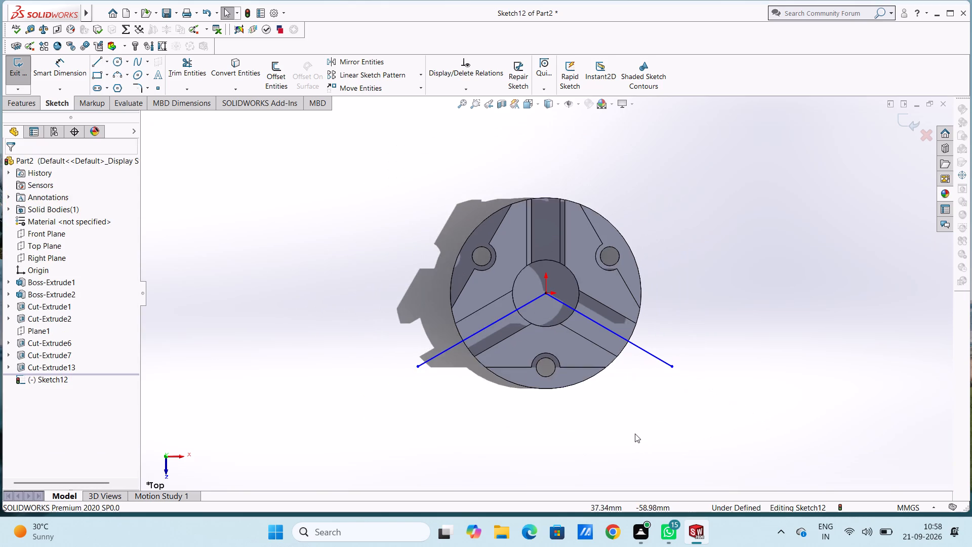
{"action": "left_click", "coordinate": [63, 62]}
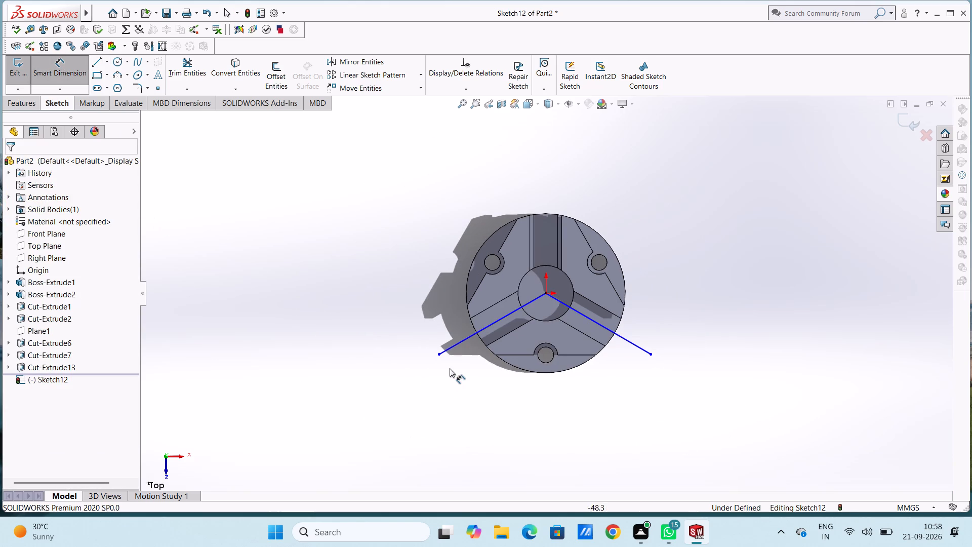
{"action": "left_click", "coordinate": [449, 348]}
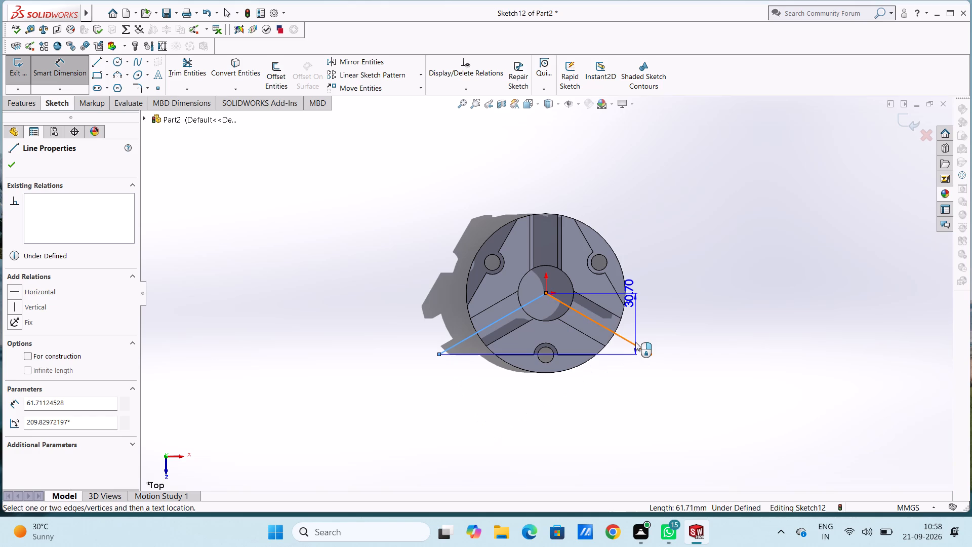
{"action": "left_click", "coordinate": [637, 344]}
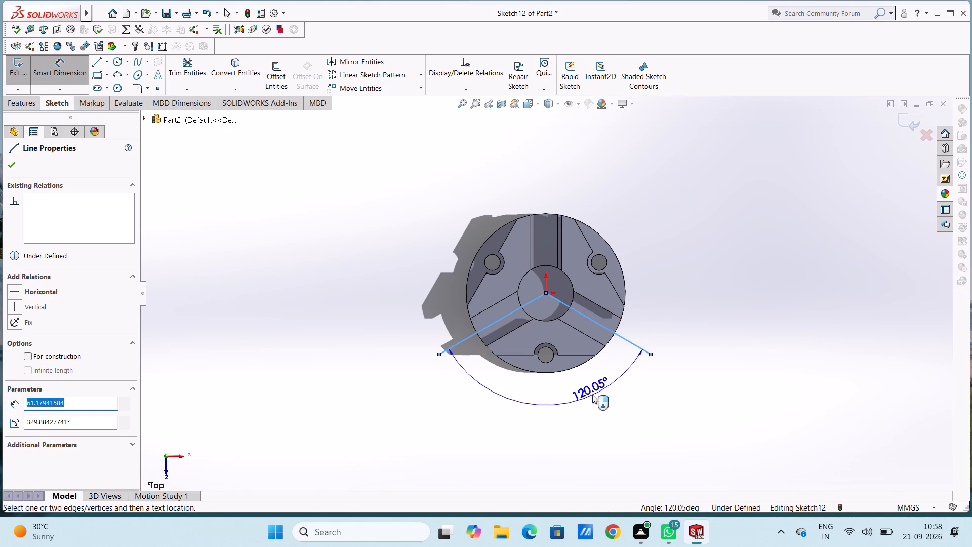
{"action": "left_click", "coordinate": [576, 388]}
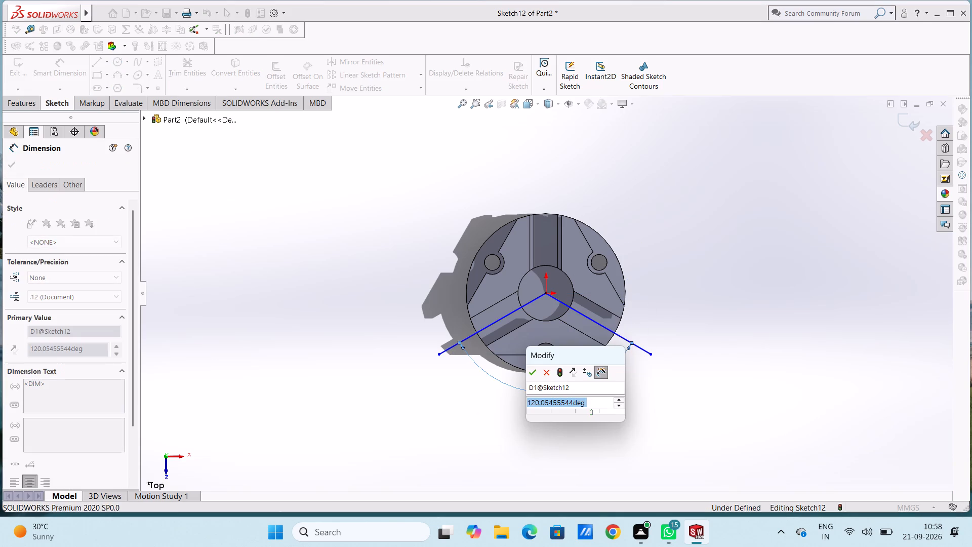
{"action": "type", "text": "120"}
{"action": "key", "text": "Return"}
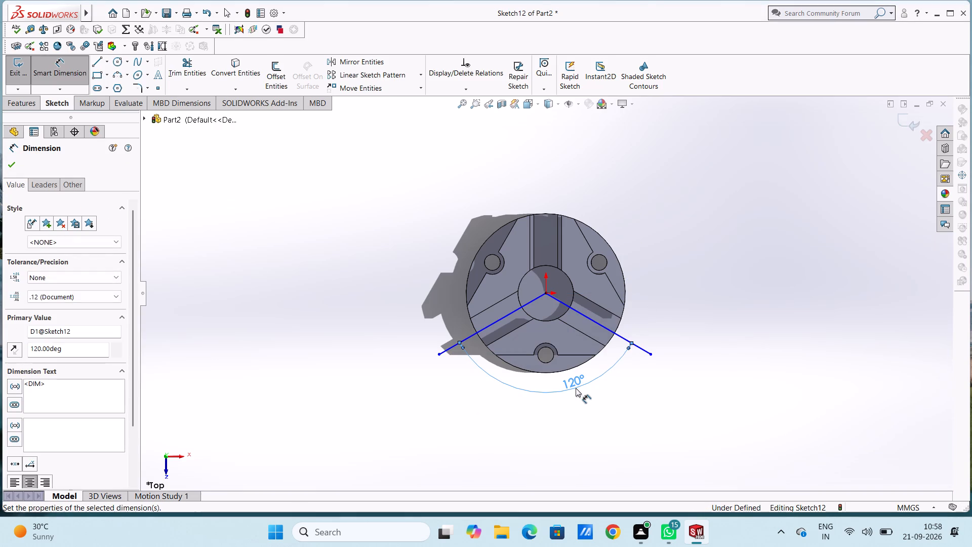
{"action": "left_click", "coordinate": [518, 420]}
{"action": "key", "text": "Escape"}
{"action": "key", "text": "Escape"}
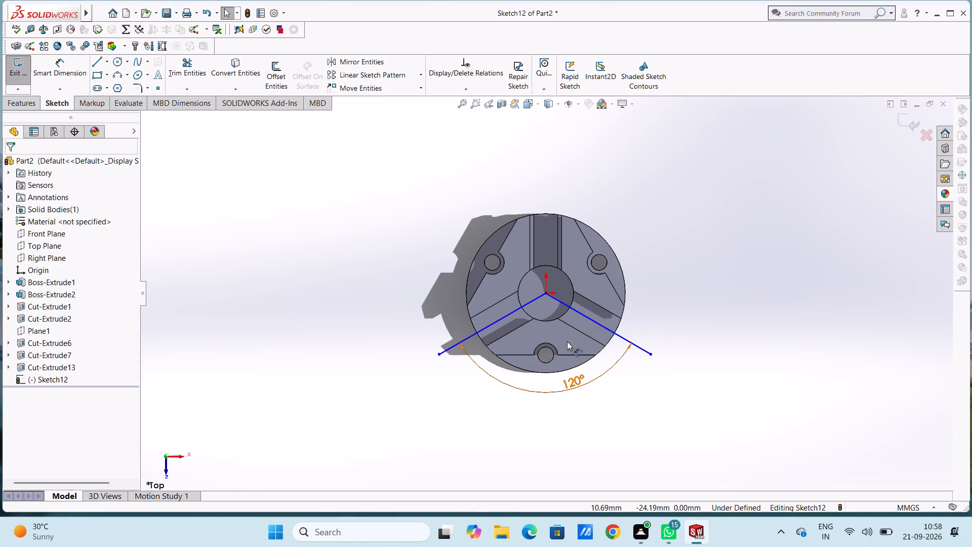
Offset both slot centre lines 6 mm bi-directionally, with dimensions added.
{"action": "scroll", "coordinate": [567, 341], "scroll_direction": "down", "scroll_amount": 3}
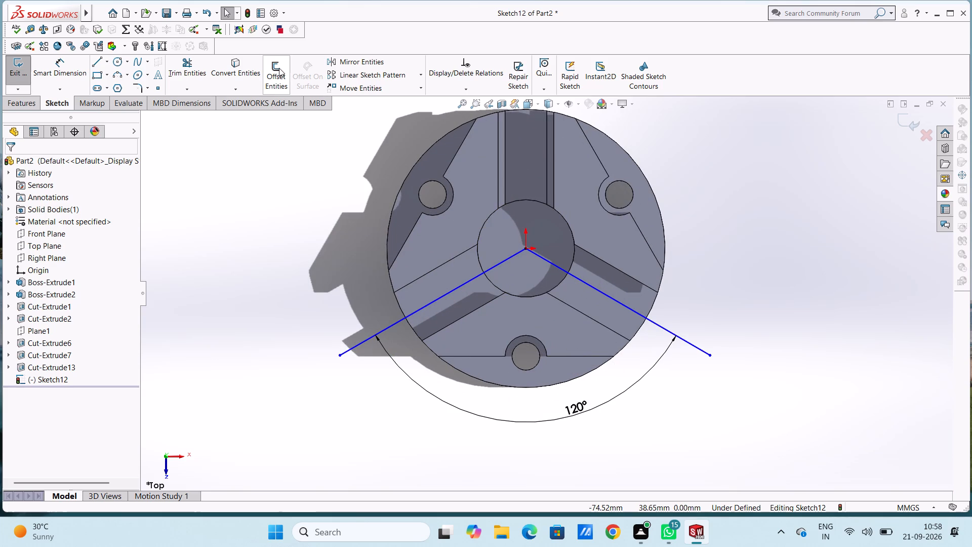
{"action": "left_click", "coordinate": [279, 68]}
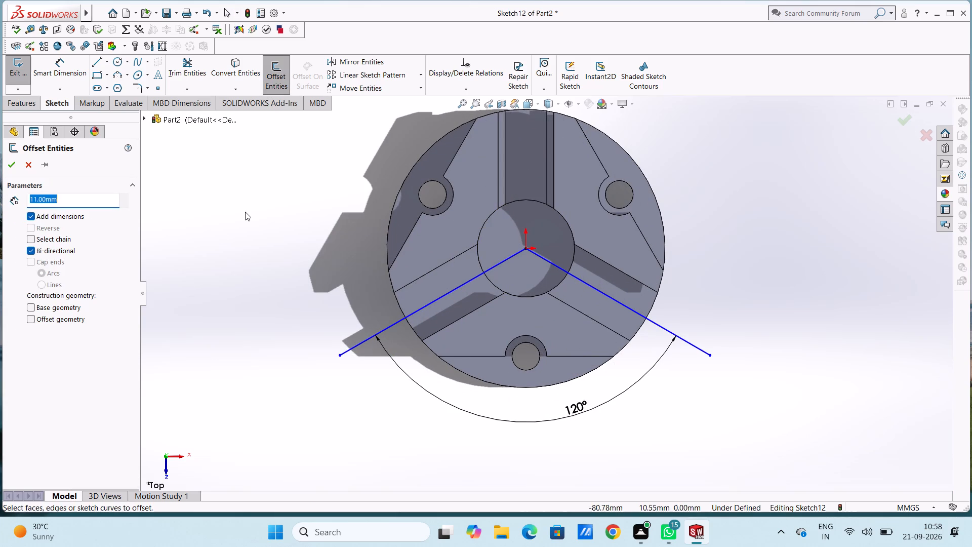
{"action": "key", "text": "6"}
{"action": "key", "text": "Return"}
{"action": "left_click", "coordinate": [453, 292]}
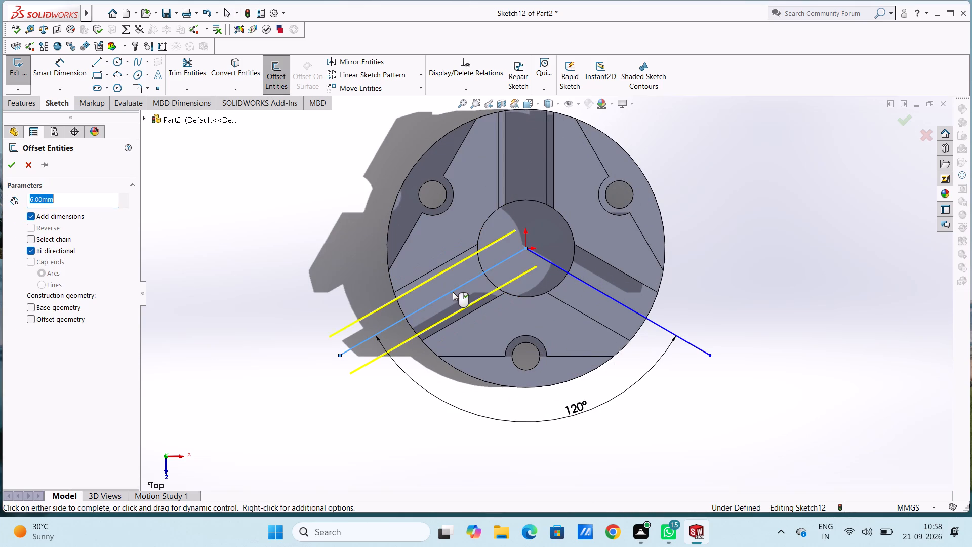
{"action": "left_click", "coordinate": [597, 290]}
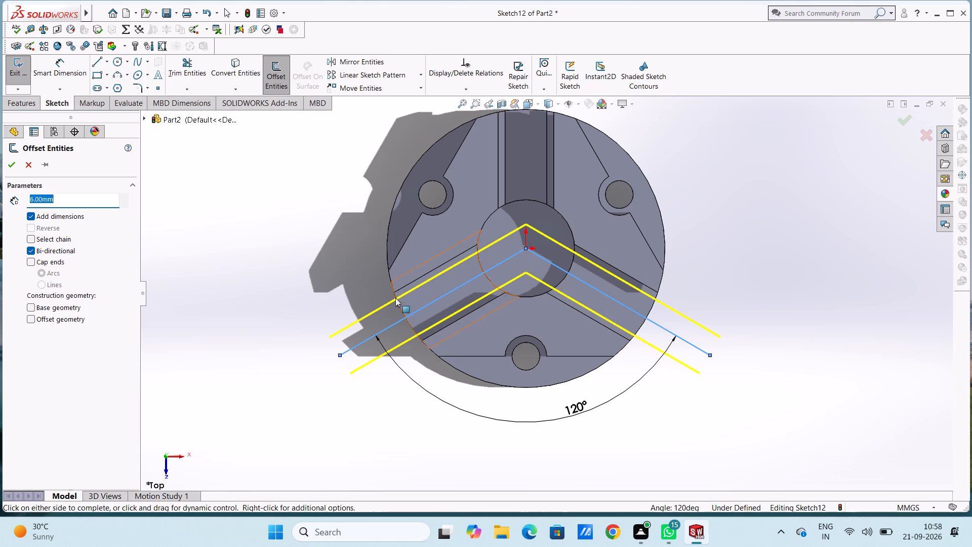
{"action": "left_click", "coordinate": [11, 165]}
Draw two circles centred on the origin, with radii of 40 mm and 14 mm, matching the body's rim and centre bore.
{"action": "left_click", "coordinate": [117, 61]}
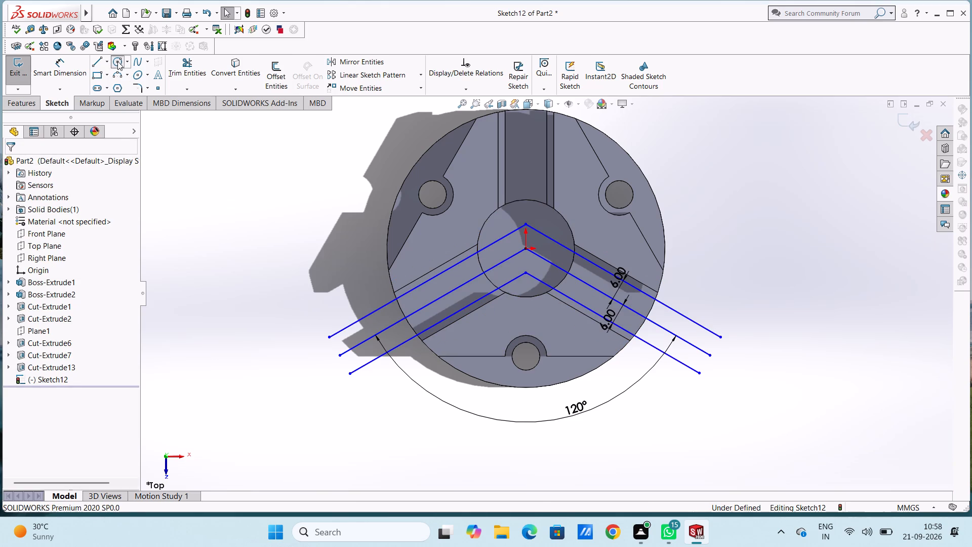
{"action": "left_click", "coordinate": [523, 250]}
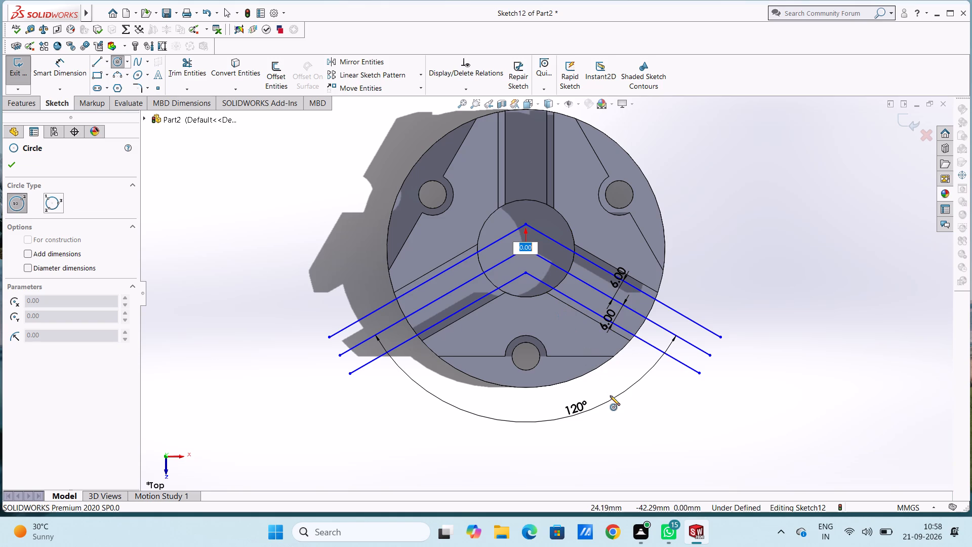
{"action": "type", "text": "40"}
{"action": "key", "text": "Return"}
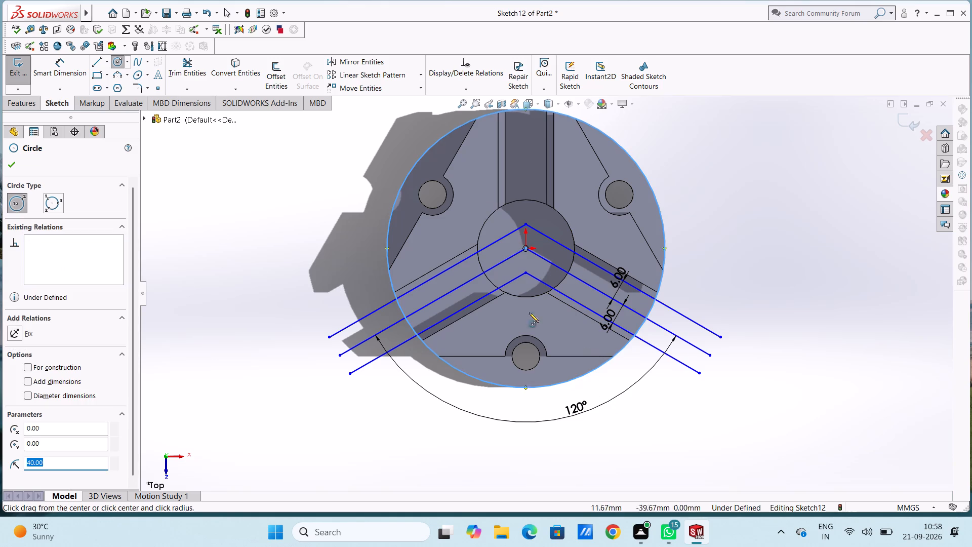
{"action": "left_click", "coordinate": [525, 249]}
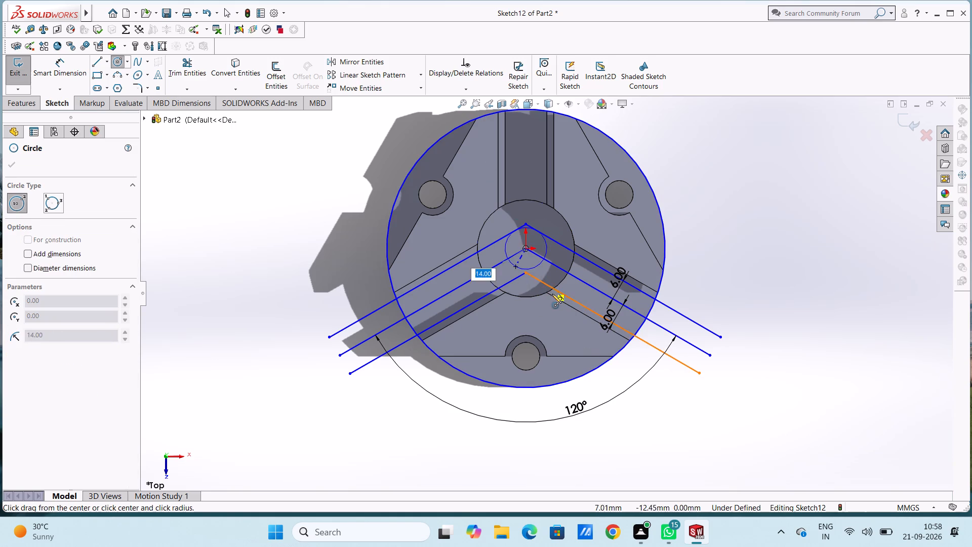
{"action": "left_click", "coordinate": [552, 292]}
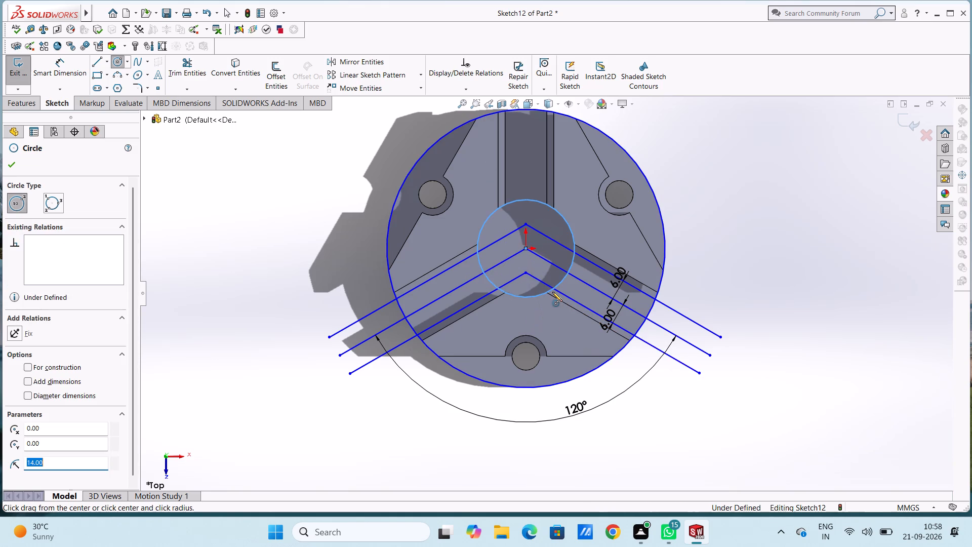
{"action": "key", "text": "Escape"}
{"action": "key", "text": "Escape"}
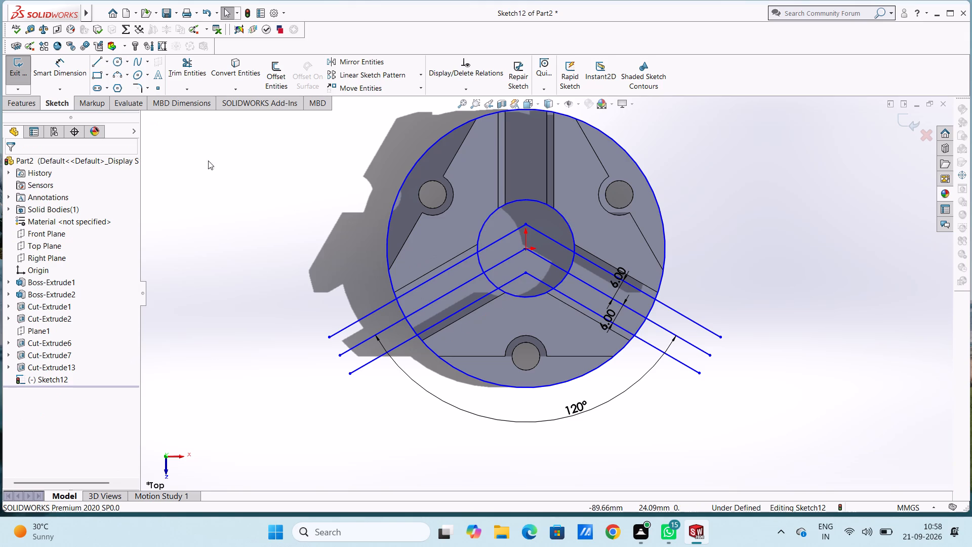
Dimension the outer circle's diameter as 80 mm and the inner circle's diameter as 28 mm.
{"action": "left_click", "coordinate": [71, 72]}
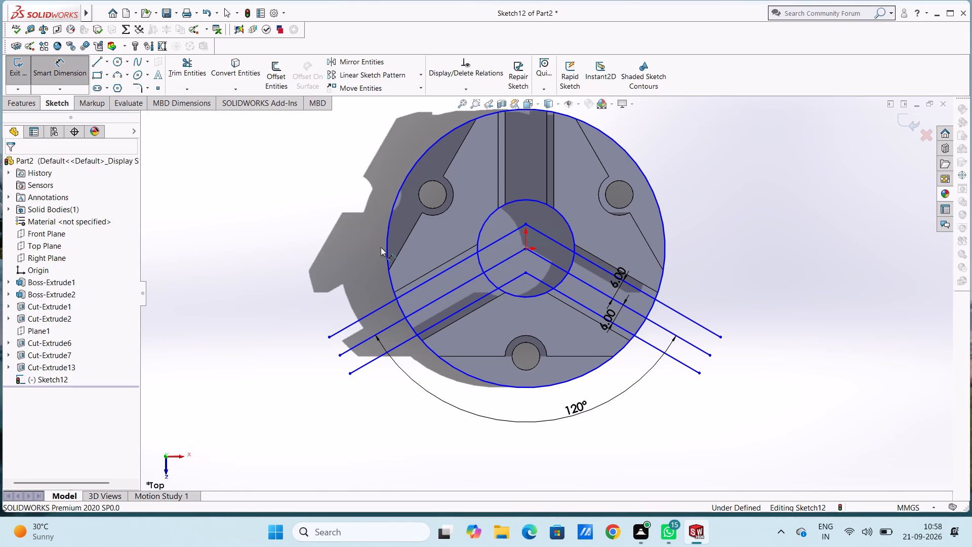
{"action": "left_click", "coordinate": [388, 252]}
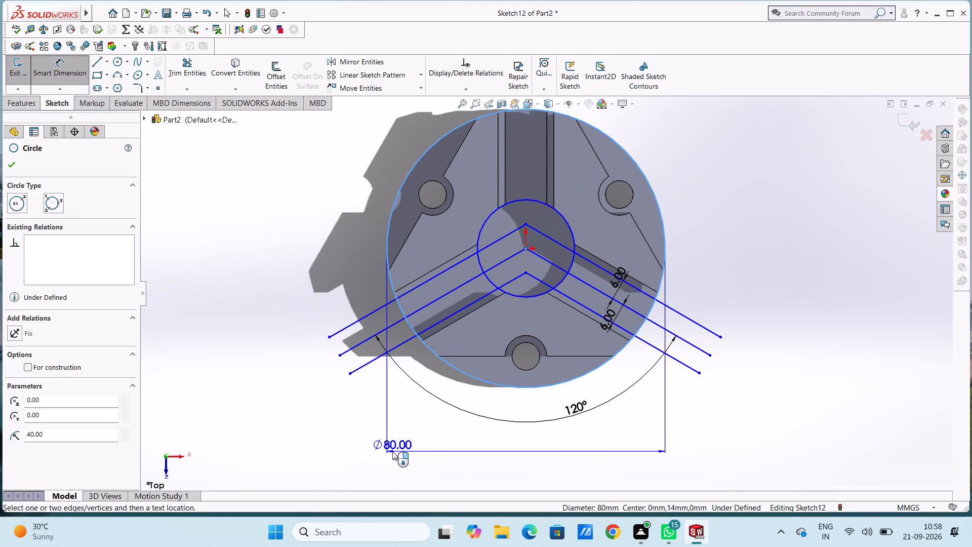
{"action": "left_click", "coordinate": [368, 441]}
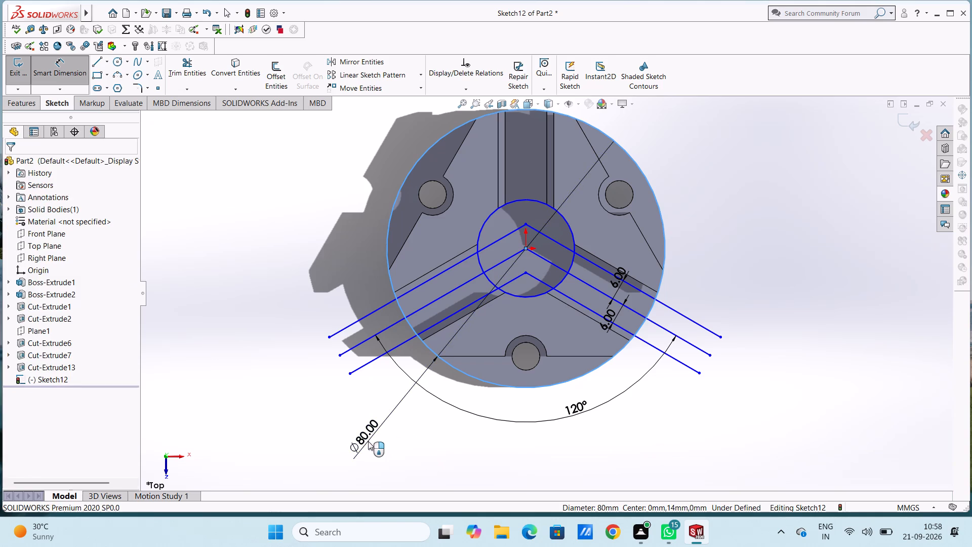
{"action": "left_click", "coordinate": [320, 426]}
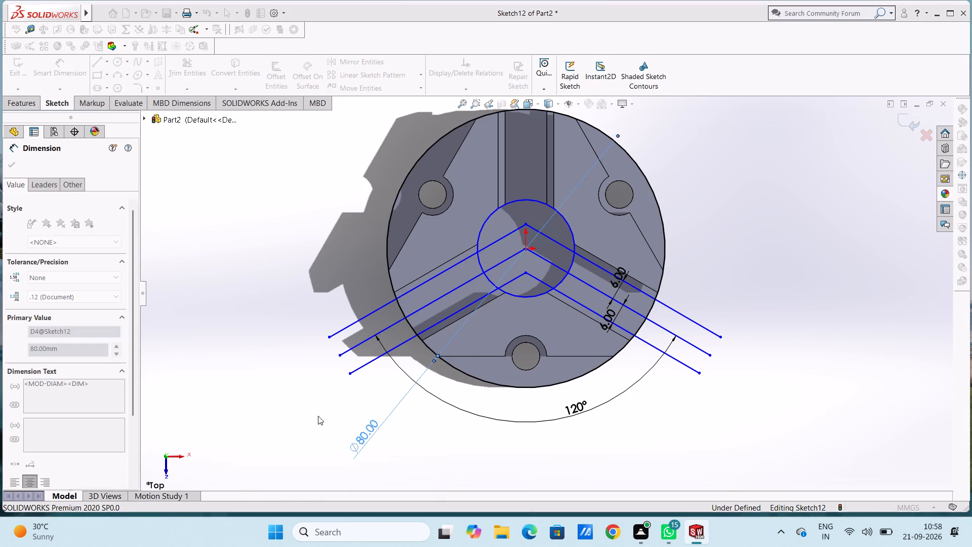
{"action": "left_click", "coordinate": [308, 381]}
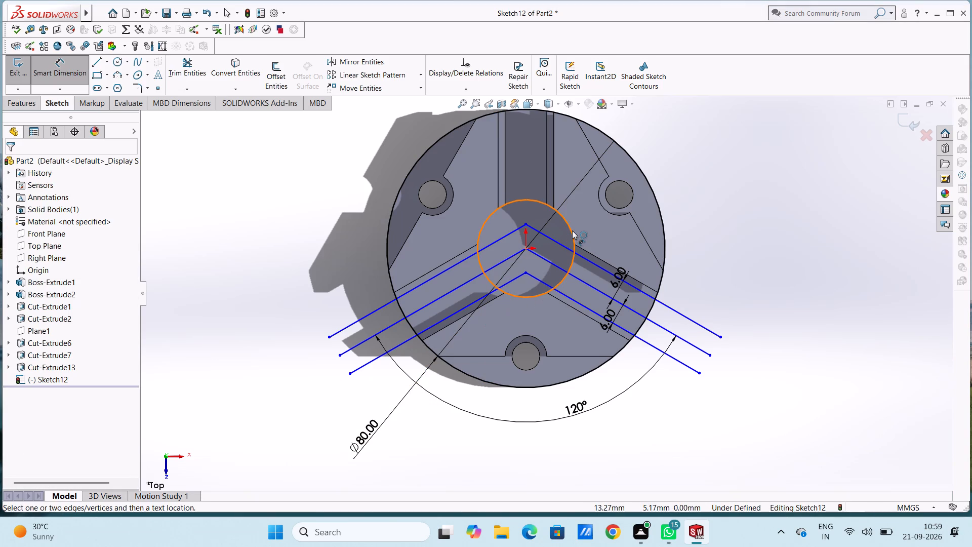
{"action": "left_click", "coordinate": [572, 230]}
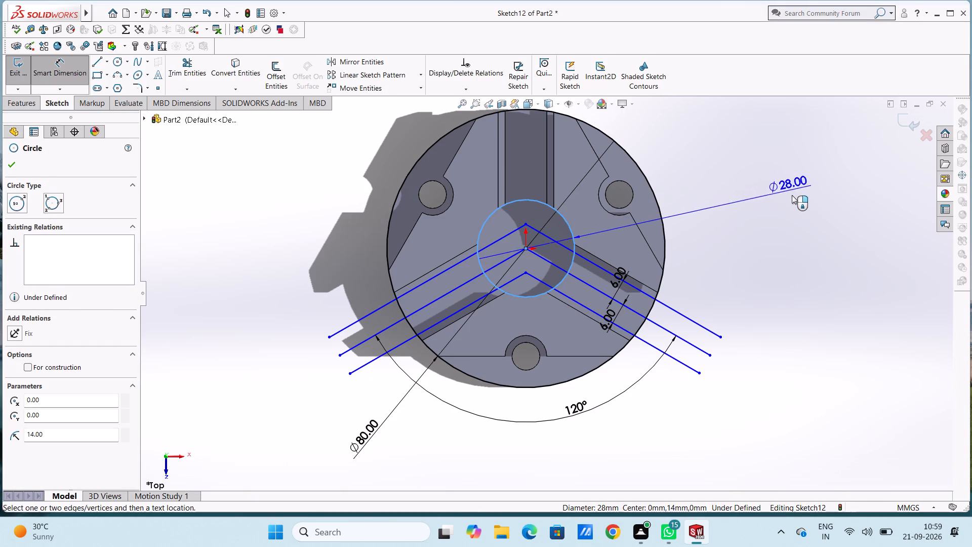
{"action": "left_click", "coordinate": [794, 199]}
{"action": "left_click", "coordinate": [747, 182]}
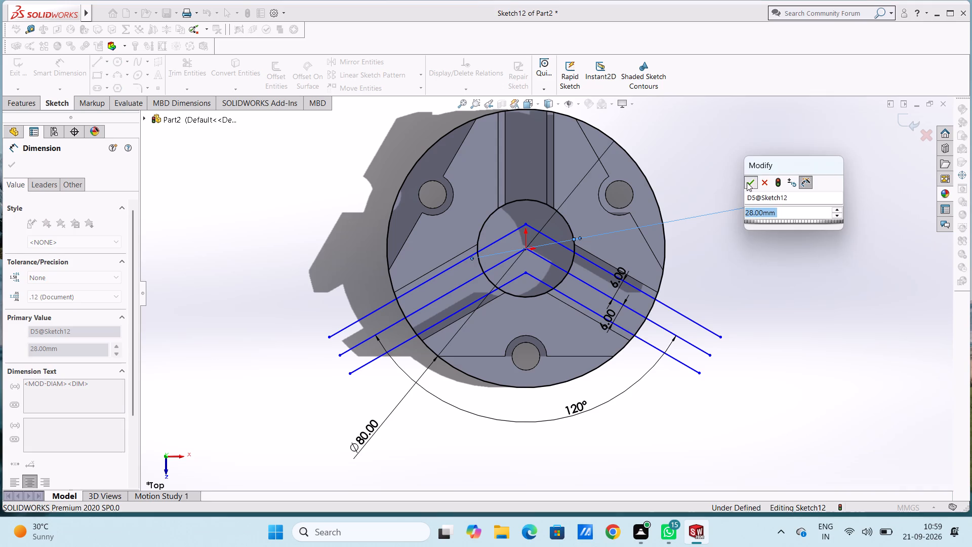
{"action": "left_click", "coordinate": [738, 168]}
{"action": "key", "text": "Escape"}
{"action": "key", "text": "Escape"}
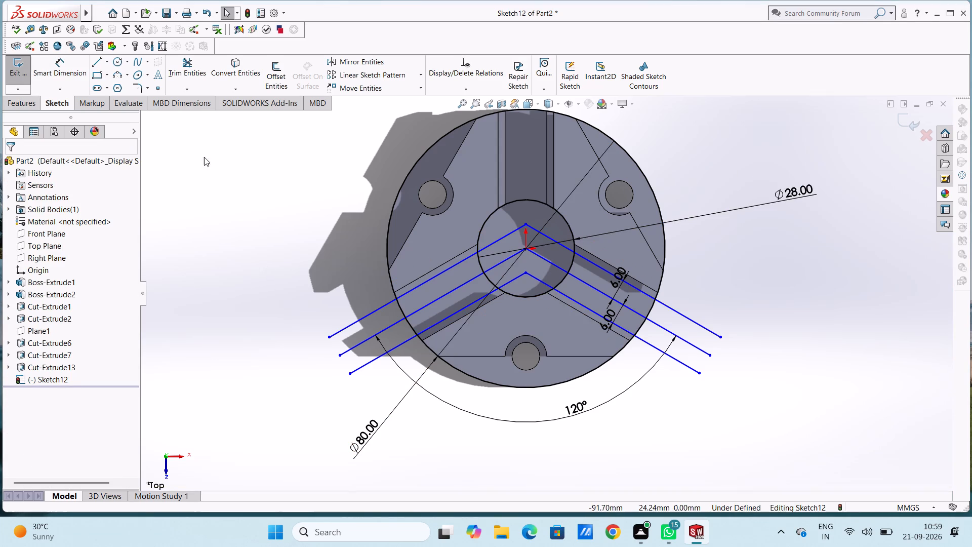
Trim away both slot centre lines and the ends of the offset lines that extend beyond the 80 mm circle.
{"action": "left_click", "coordinate": [198, 68]}
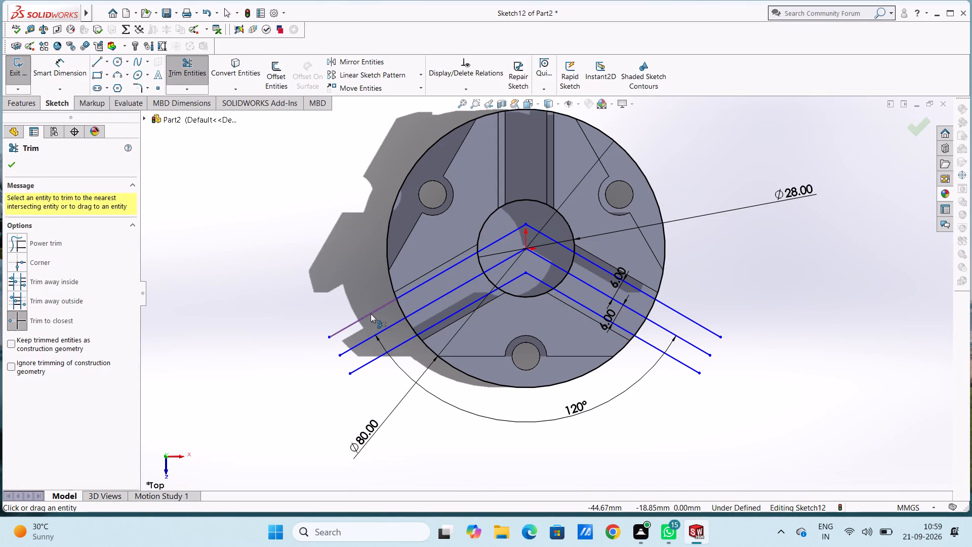
{"action": "left_click", "coordinate": [371, 314]}
{"action": "left_click", "coordinate": [383, 329]}
{"action": "left_click", "coordinate": [399, 347]}
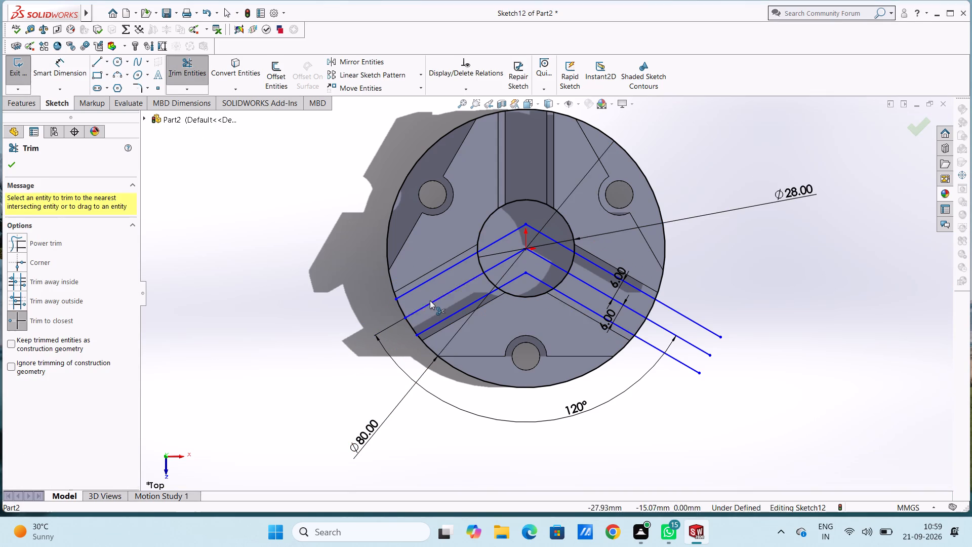
{"action": "left_click", "coordinate": [430, 300]}
{"action": "double_click", "coordinate": [435, 303]}
{"action": "left_click", "coordinate": [514, 259]}
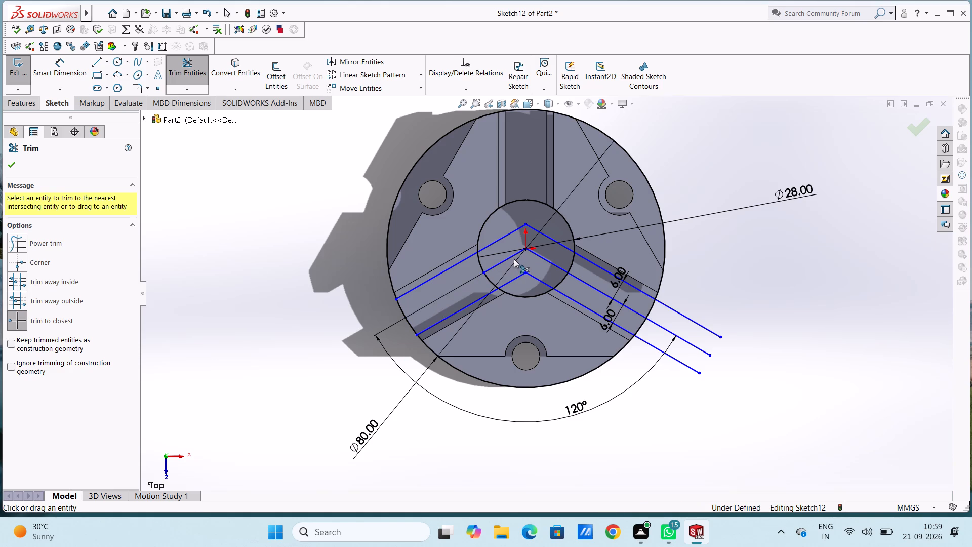
{"action": "left_click", "coordinate": [522, 251]}
{"action": "double_click", "coordinate": [540, 254]}
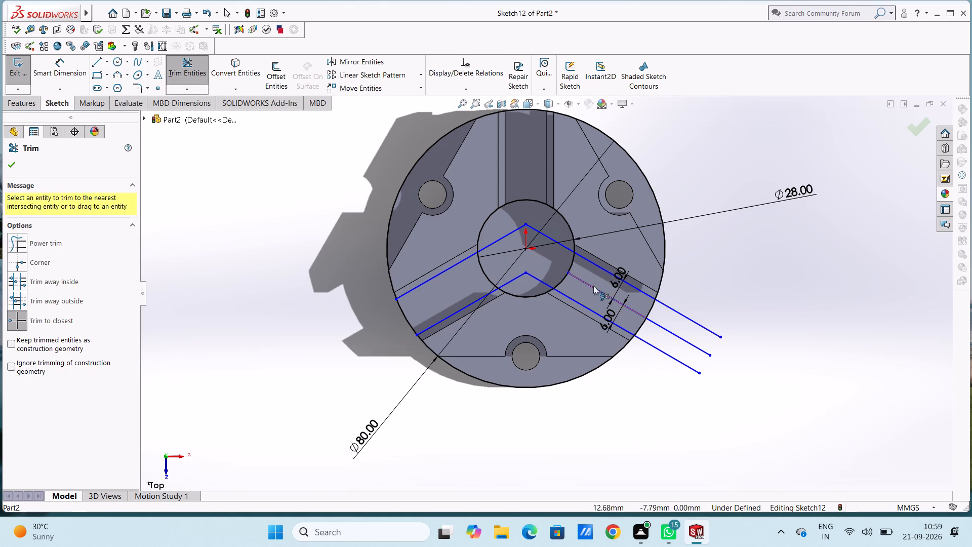
{"action": "left_click", "coordinate": [606, 291]}
{"action": "double_click", "coordinate": [605, 294]}
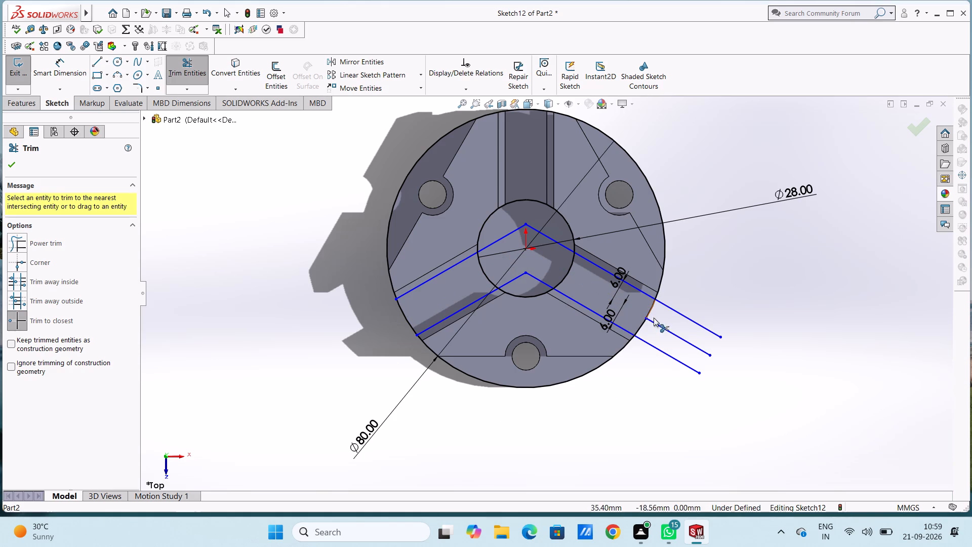
{"action": "left_click", "coordinate": [661, 325]}
{"action": "left_click", "coordinate": [678, 307]}
{"action": "double_click", "coordinate": [679, 311]}
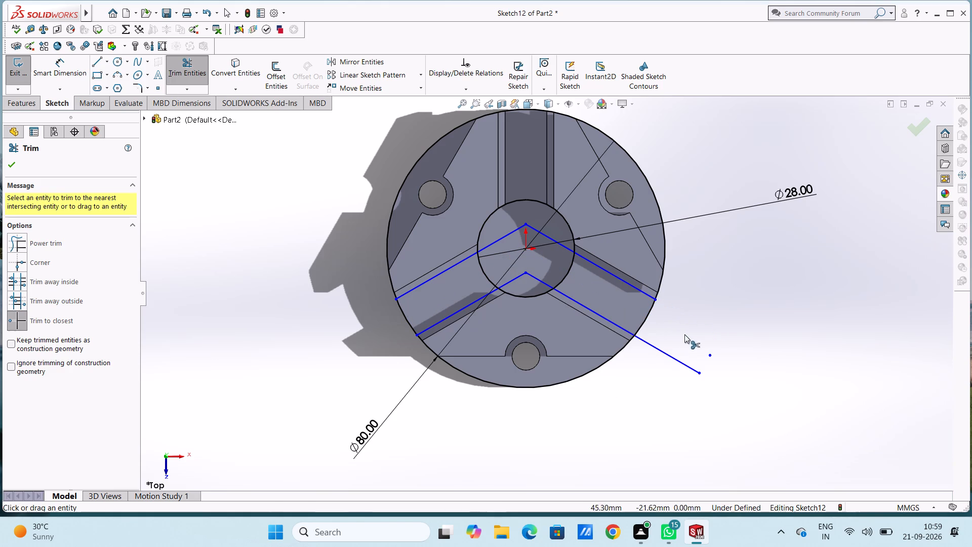
{"action": "double_click", "coordinate": [676, 361]}
Trim the offset lines inside the 28 mm circle and the circle arcs outside the slots, leaving two closed slot profiles.
{"action": "scroll", "coordinate": [599, 301], "scroll_direction": "down", "scroll_amount": 5}
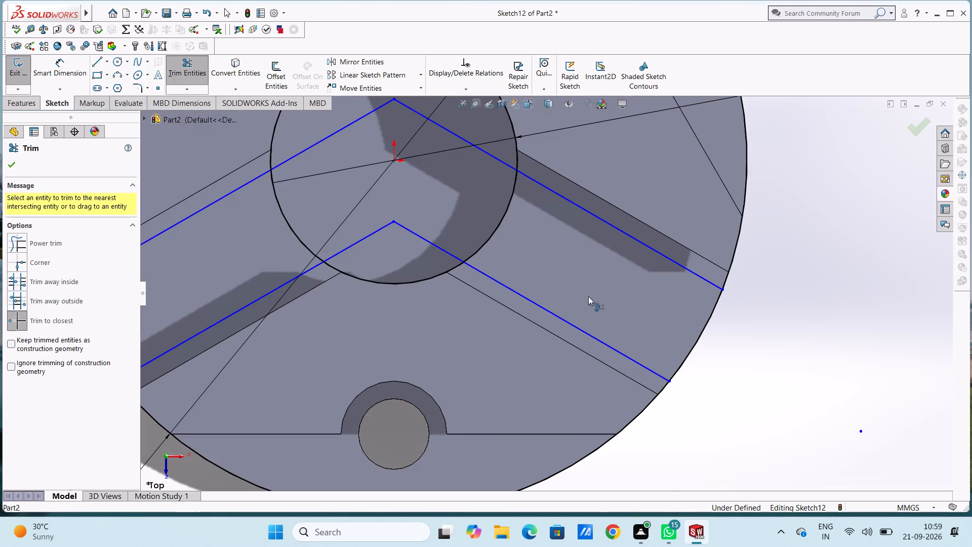
{"action": "scroll", "coordinate": [509, 256], "scroll_direction": "up", "scroll_amount": 4}
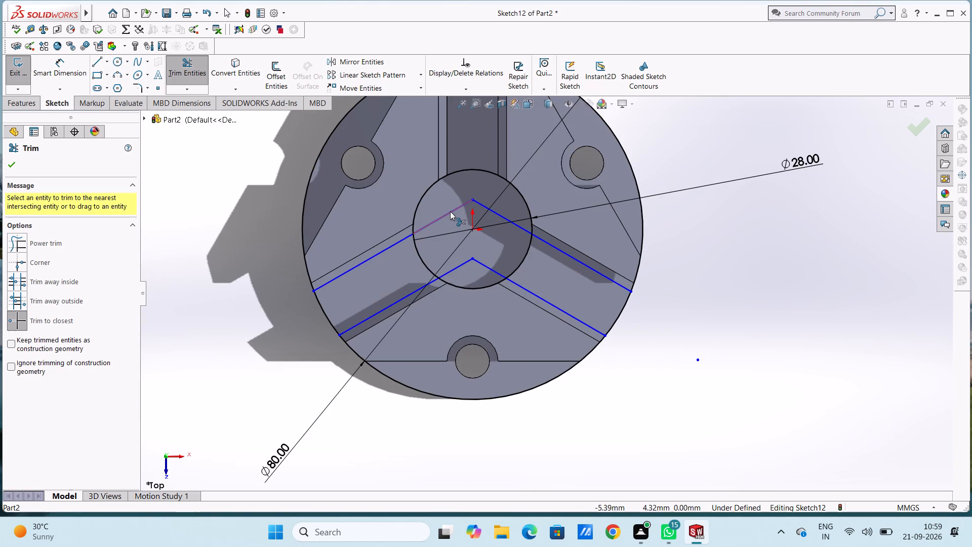
{"action": "left_click", "coordinate": [450, 211]}
{"action": "left_click", "coordinate": [488, 207]}
{"action": "left_click", "coordinate": [481, 171]}
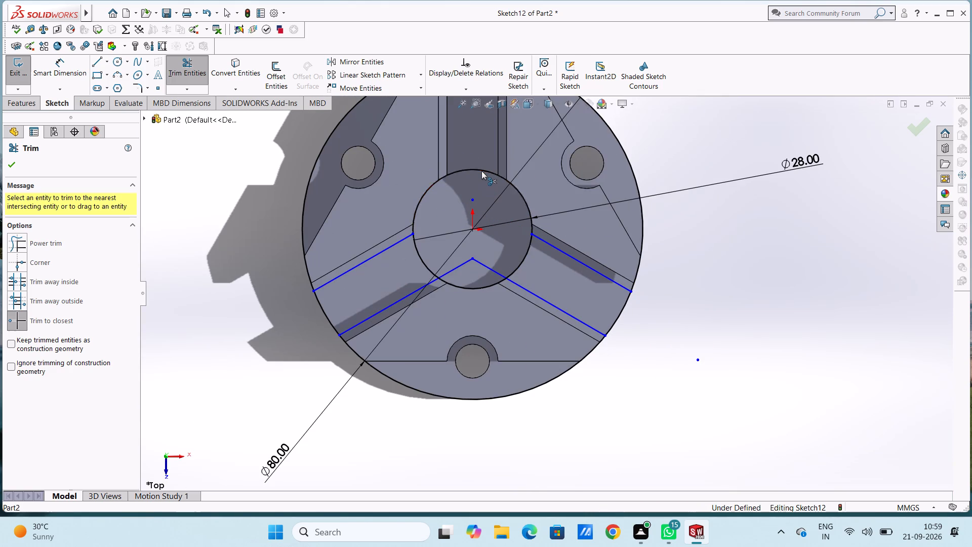
{"action": "left_click", "coordinate": [304, 202]}
{"action": "left_click", "coordinate": [395, 381]}
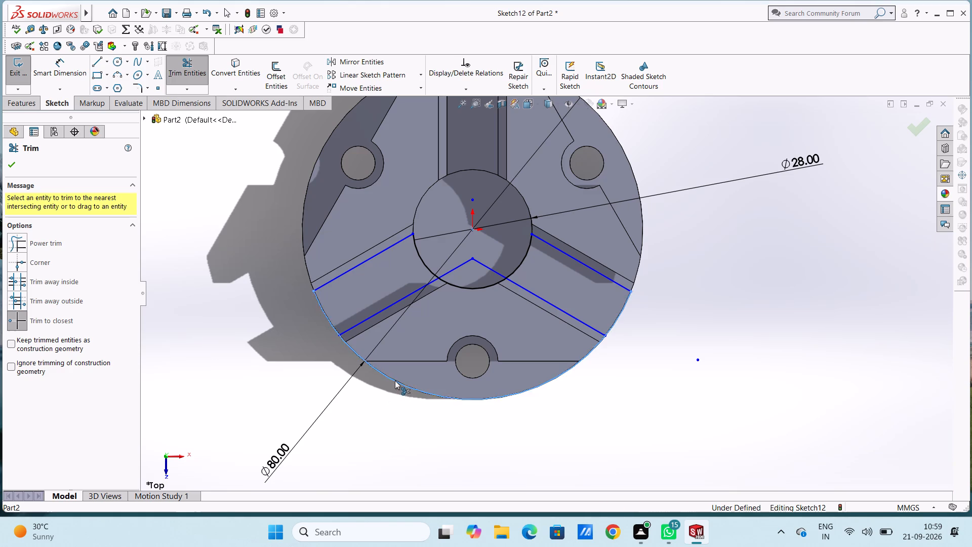
{"action": "left_click", "coordinate": [464, 265]}
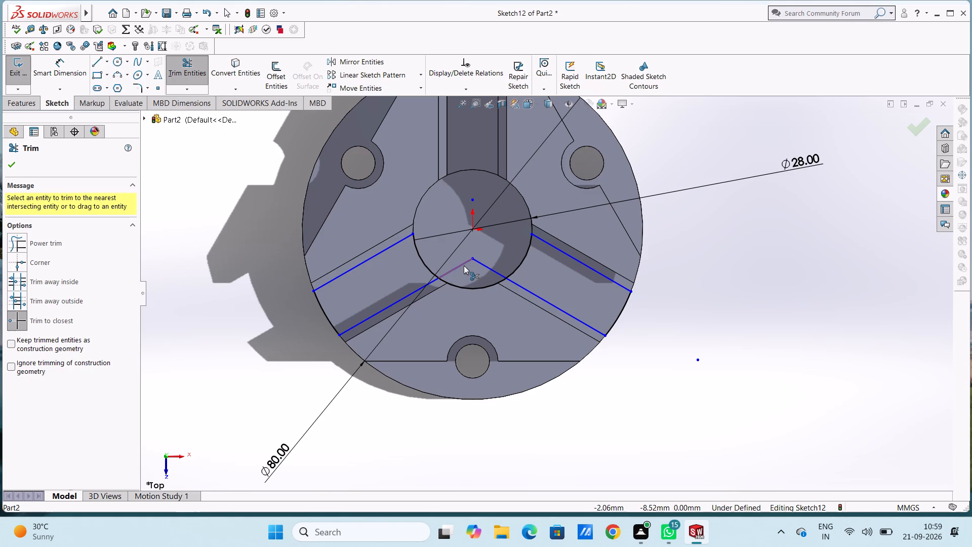
{"action": "left_click", "coordinate": [481, 262]}
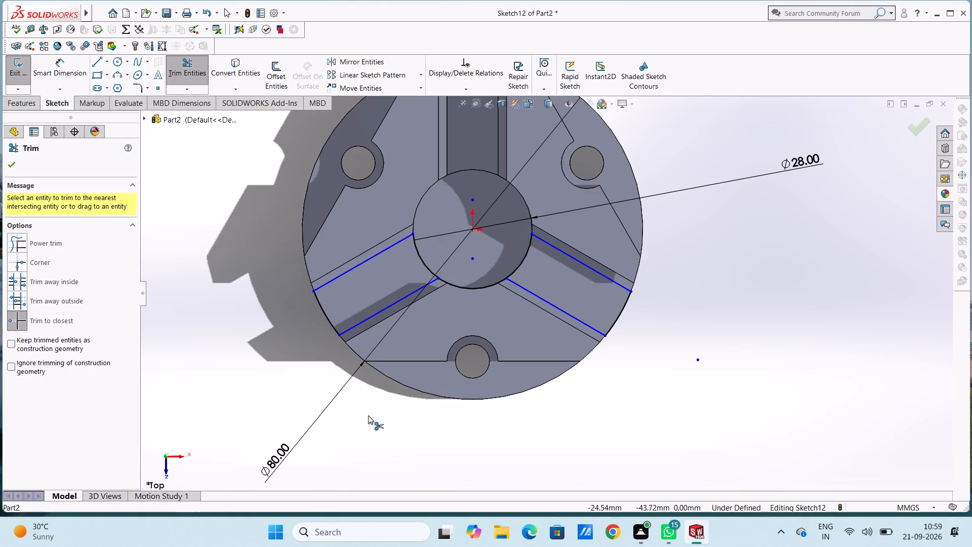
{"action": "left_click", "coordinate": [471, 287]}
{"action": "middle_click_drag", "start_coordinate": [478, 275], "coordinate": [496, 179]}
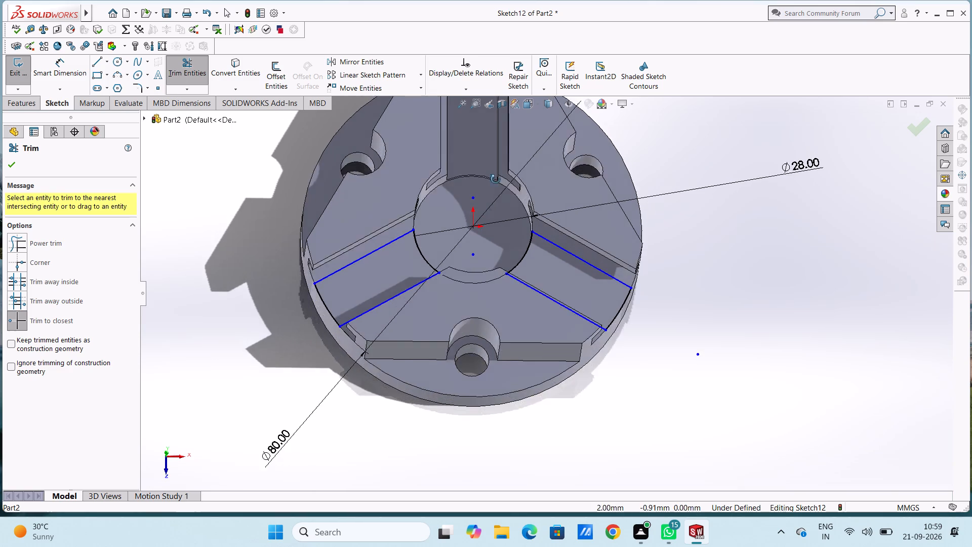
{"action": "middle_click_drag", "start_coordinate": [496, 179], "coordinate": [476, 191]}
{"action": "key", "text": "Escape"}
{"action": "key", "text": "Escape"}
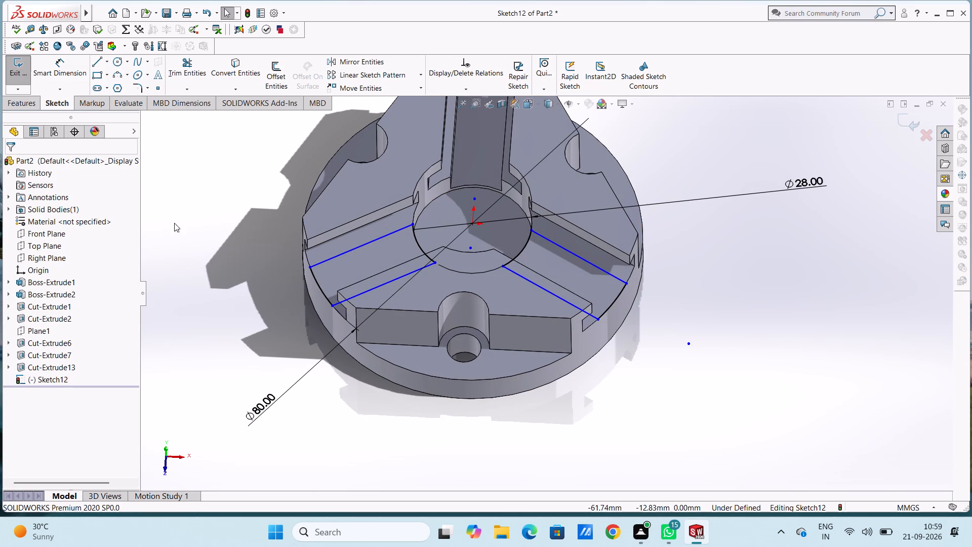
Cut-extrude the two angled slot profiles blind to a depth of 5 mm from the sketch plane.
{"action": "left_click", "coordinate": [25, 106]}
{"action": "left_click", "coordinate": [166, 72]}
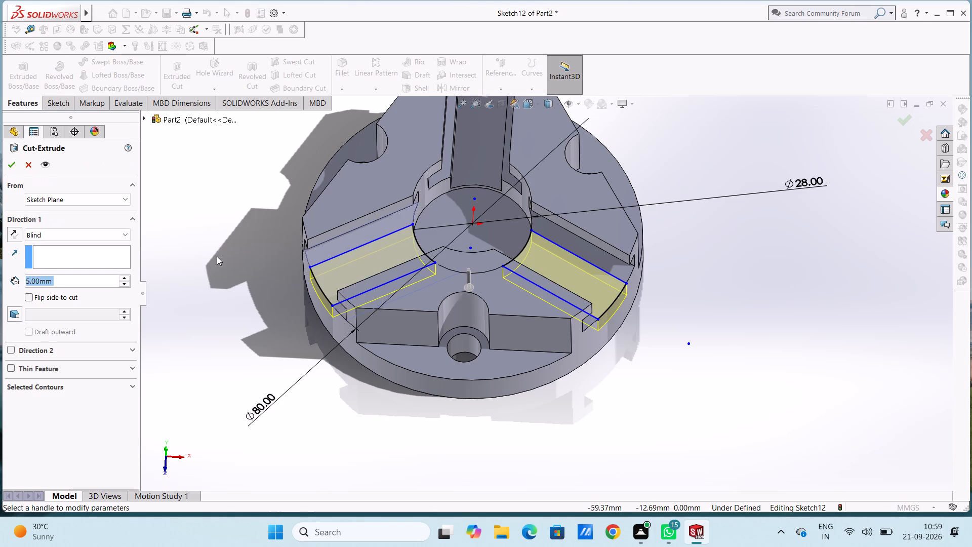
{"action": "left_click", "coordinate": [11, 166]}
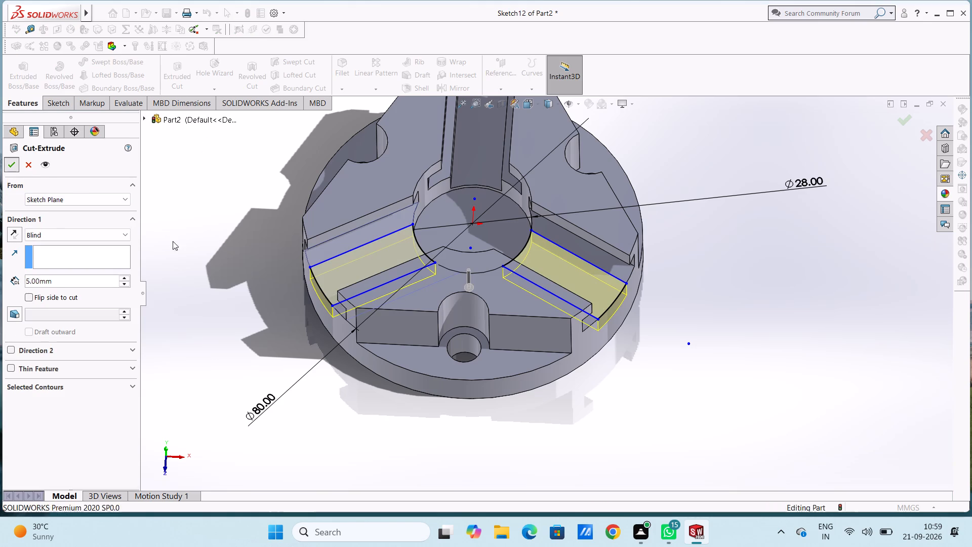
{"action": "left_click", "coordinate": [195, 233]}
Examine the deepened angled slots from above and in isometric view.
{"action": "middle_click_drag", "start_coordinate": [215, 215], "coordinate": [214, 281]}
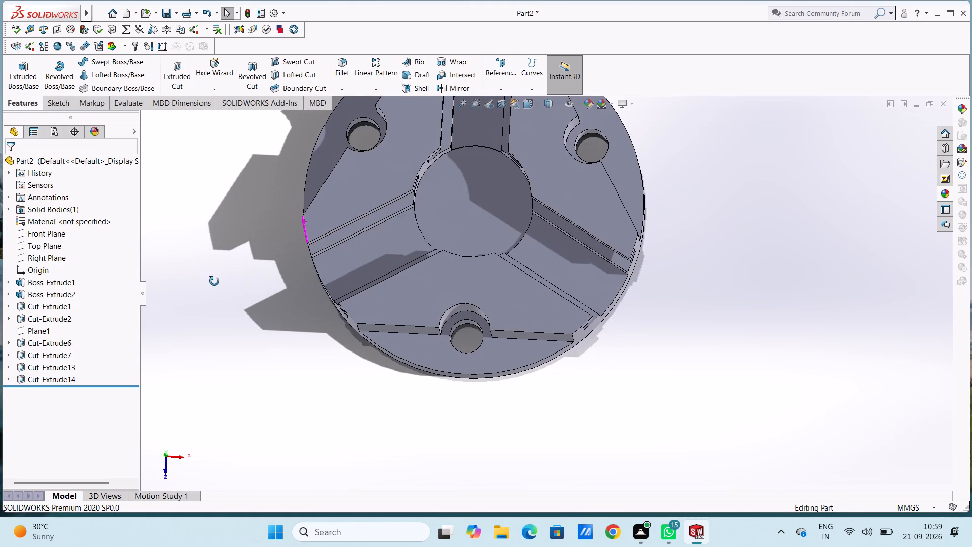
{"action": "middle_click_drag", "start_coordinate": [214, 281], "coordinate": [214, 299]}
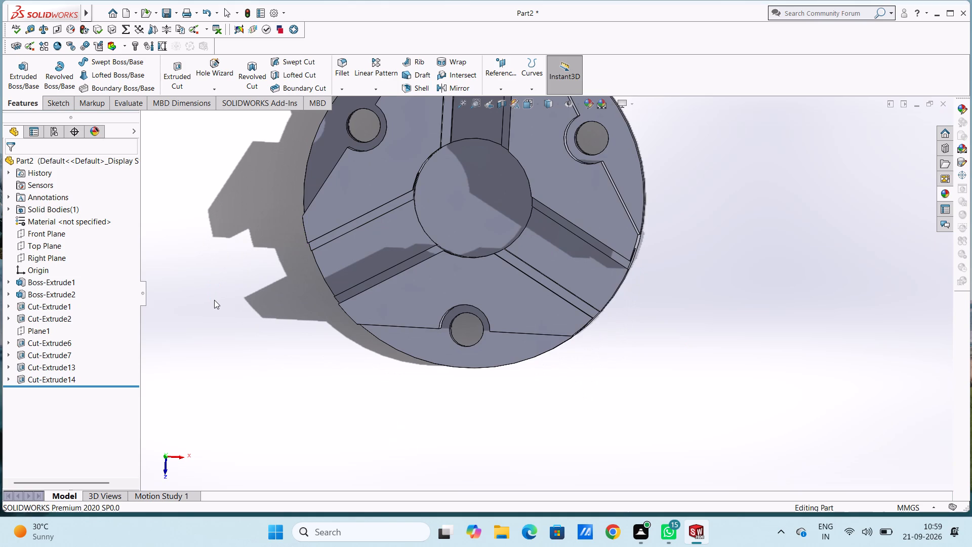
{"action": "key", "text": "ctrl+5"}
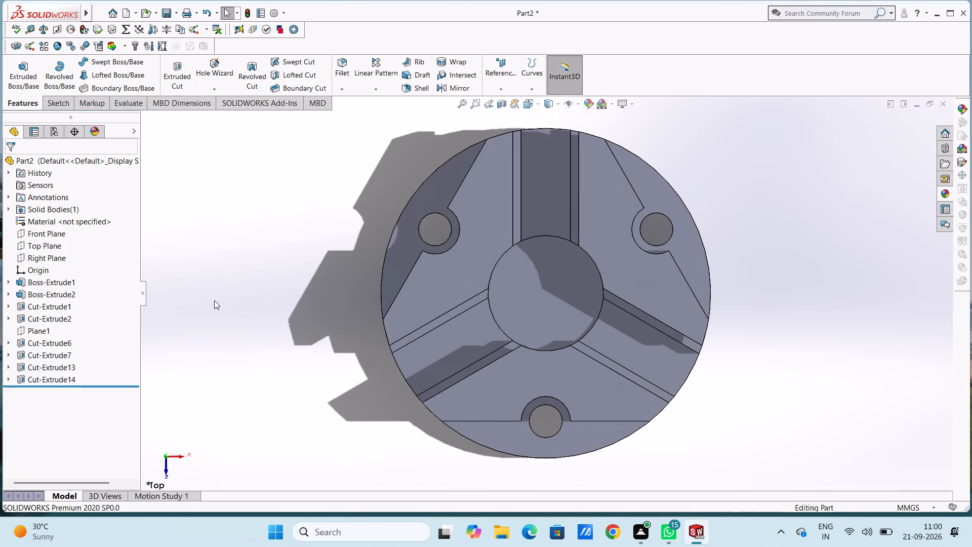
{"action": "key", "text": "ctrl+7"}
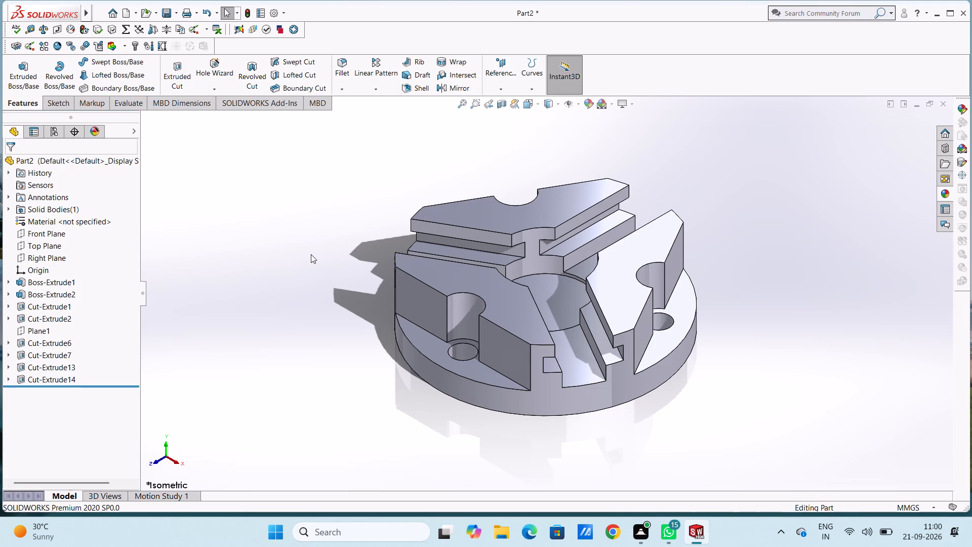
Sketch a circle of radius 30 mm centred on the origin on the top face of the raised segments.
{"action": "key", "text": "ctrl+5"}
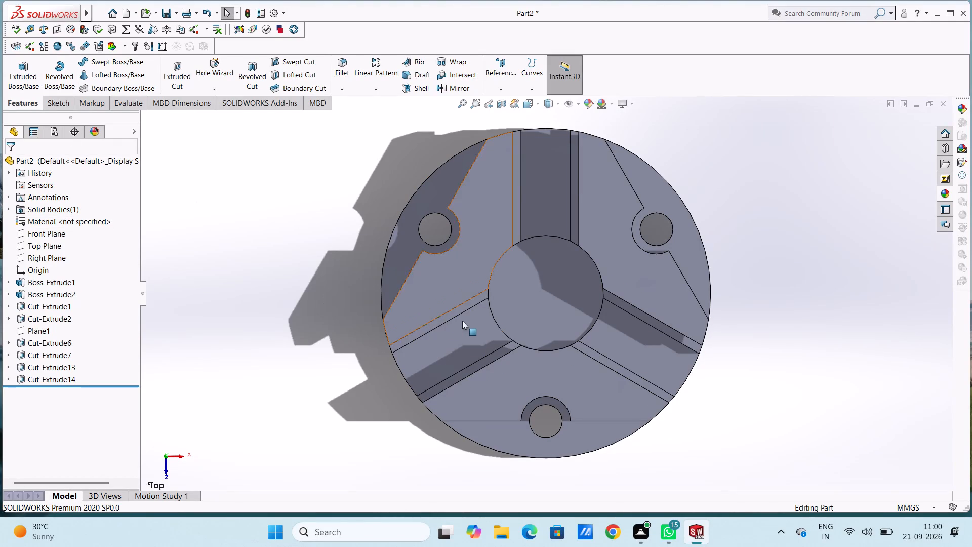
{"action": "left_click", "coordinate": [477, 256]}
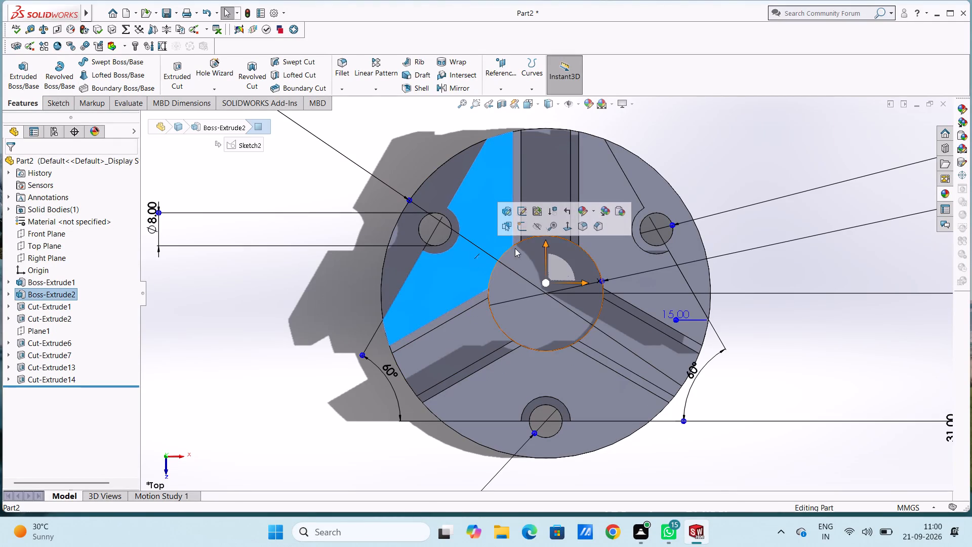
{"action": "left_click", "coordinate": [521, 226]}
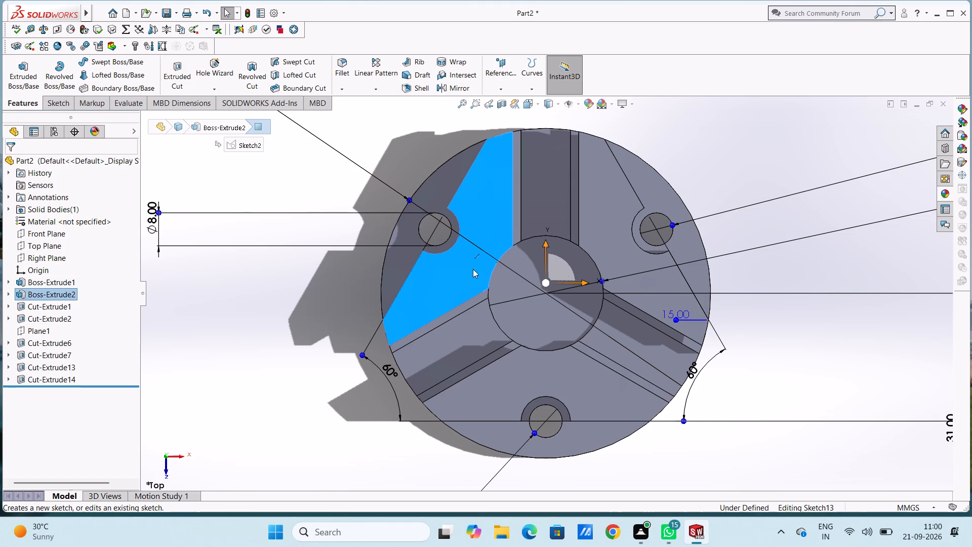
{"action": "left_click", "coordinate": [311, 297]}
{"action": "left_click", "coordinate": [115, 63]}
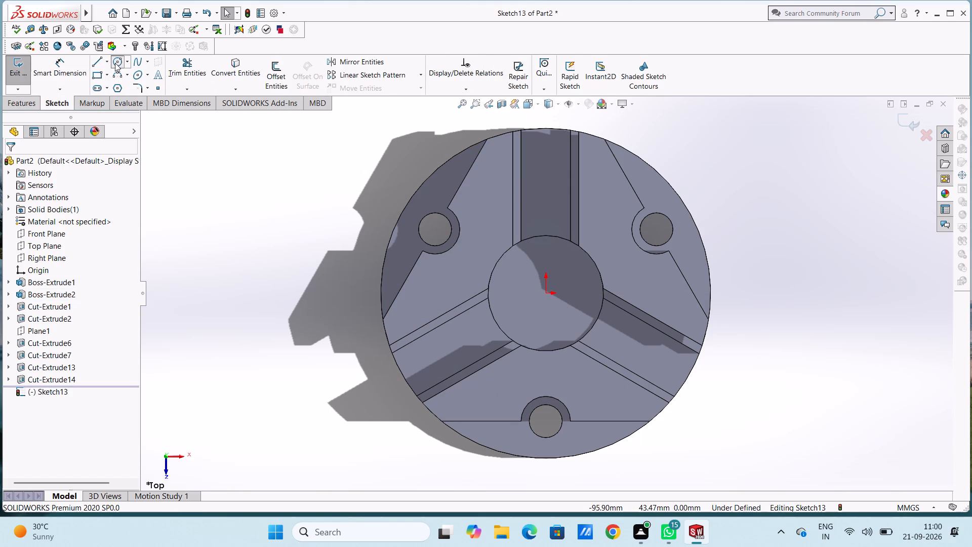
{"action": "left_click", "coordinate": [545, 292]}
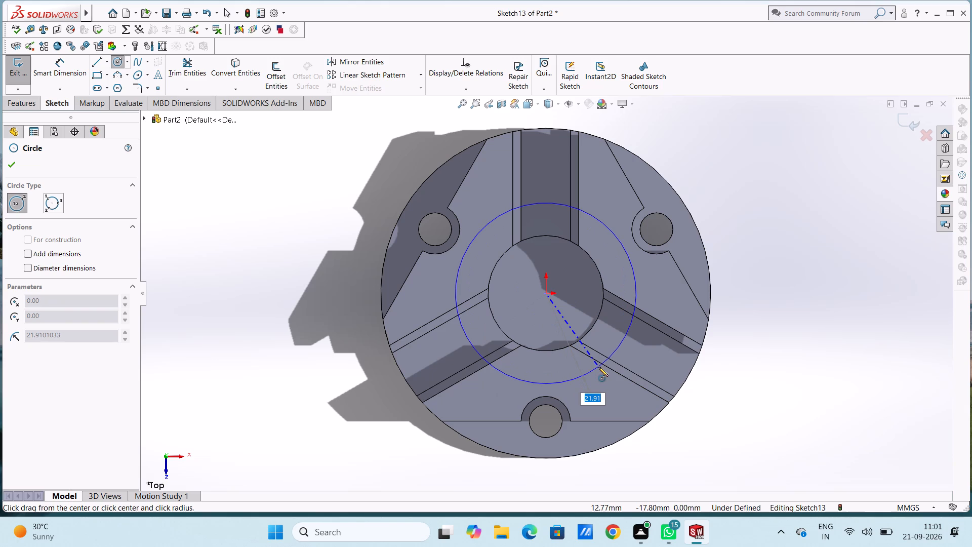
{"action": "type", "text": "30"}
{"action": "key", "text": "Return"}
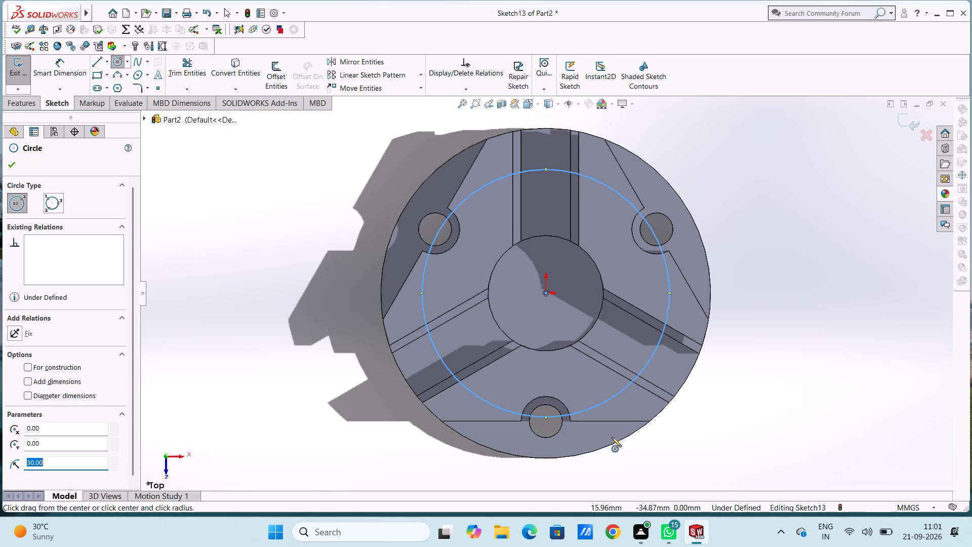
{"action": "key", "text": "Escape"}
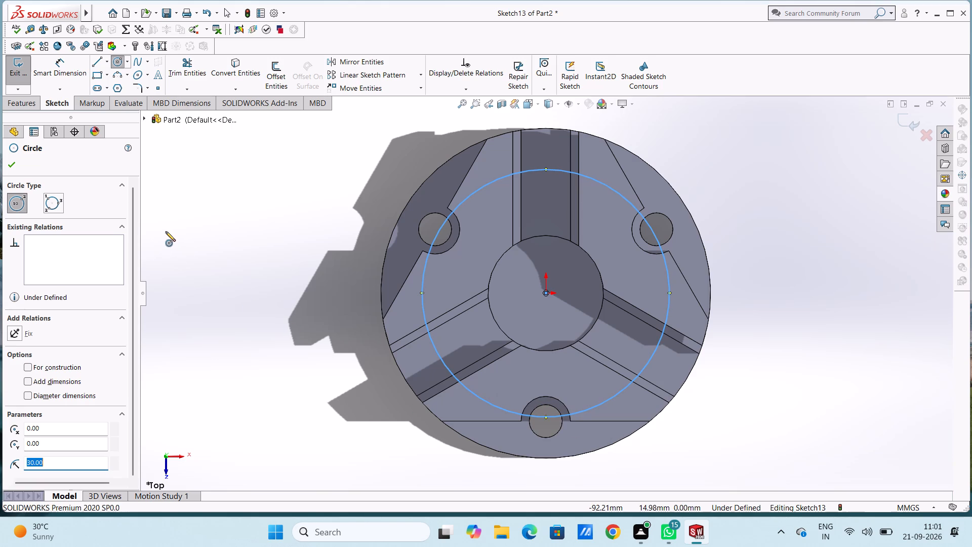
{"action": "key", "text": "Escape"}
Dimension the circle's diameter and set it to 40 mm.
{"action": "left_click", "coordinate": [58, 70]}
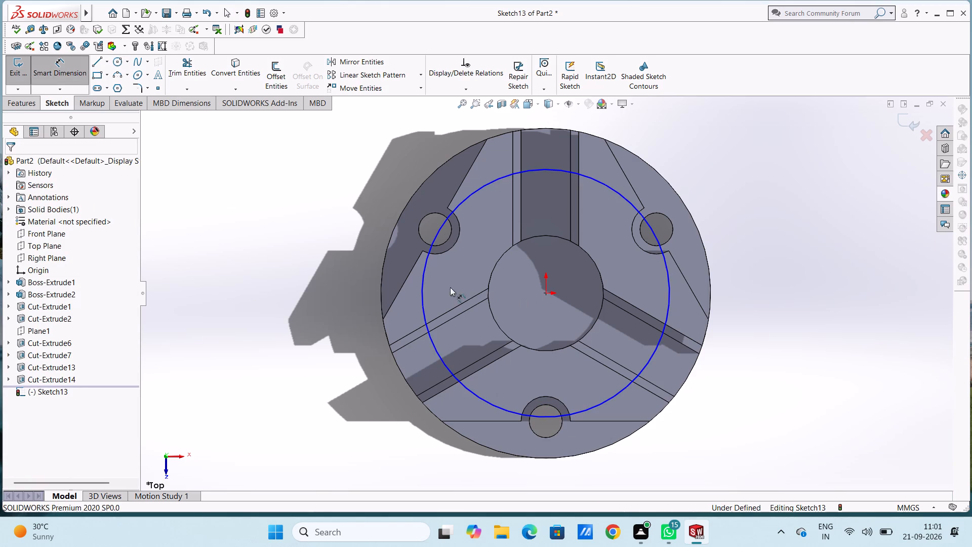
{"action": "left_click", "coordinate": [424, 286]}
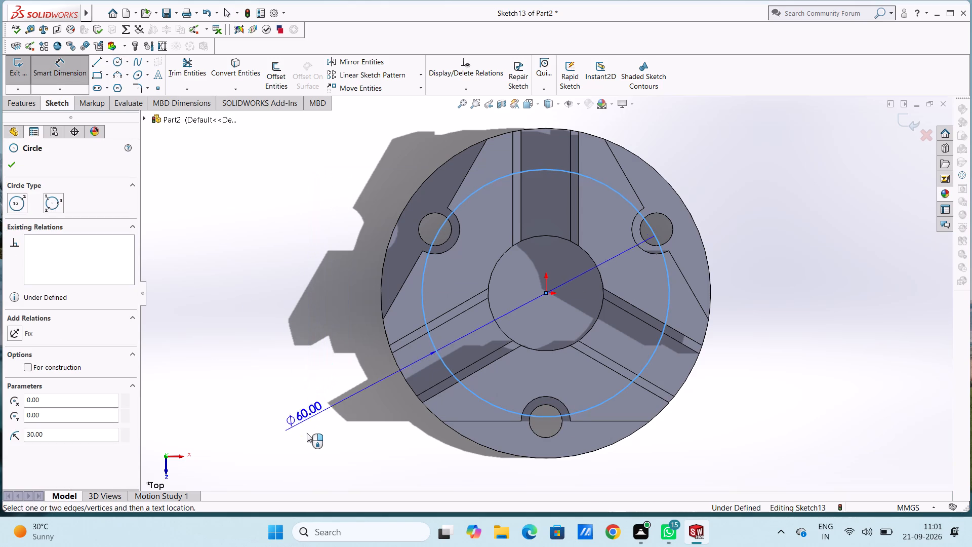
{"action": "left_click", "coordinate": [307, 440]}
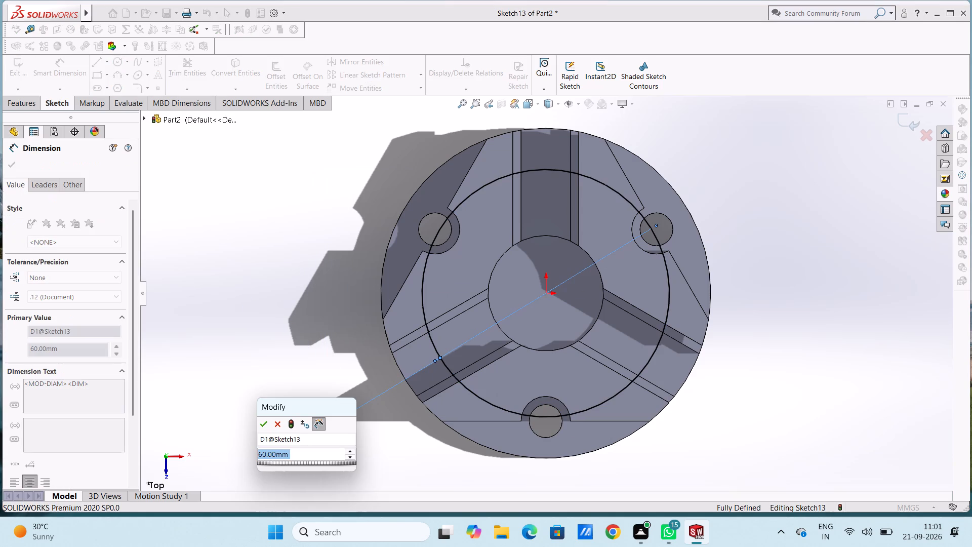
{"action": "type", "text": "40"}
{"action": "key", "text": "Return"}
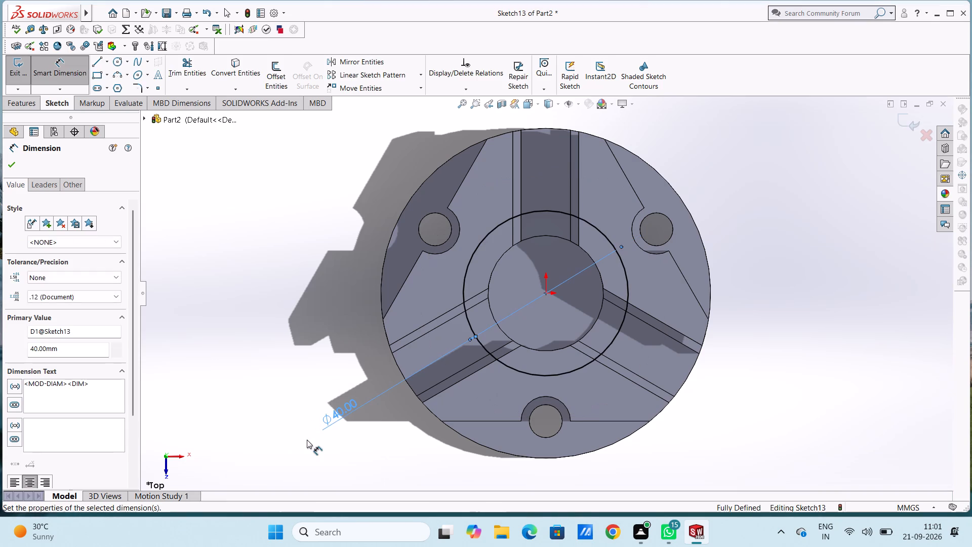
{"action": "left_click", "coordinate": [290, 351]}
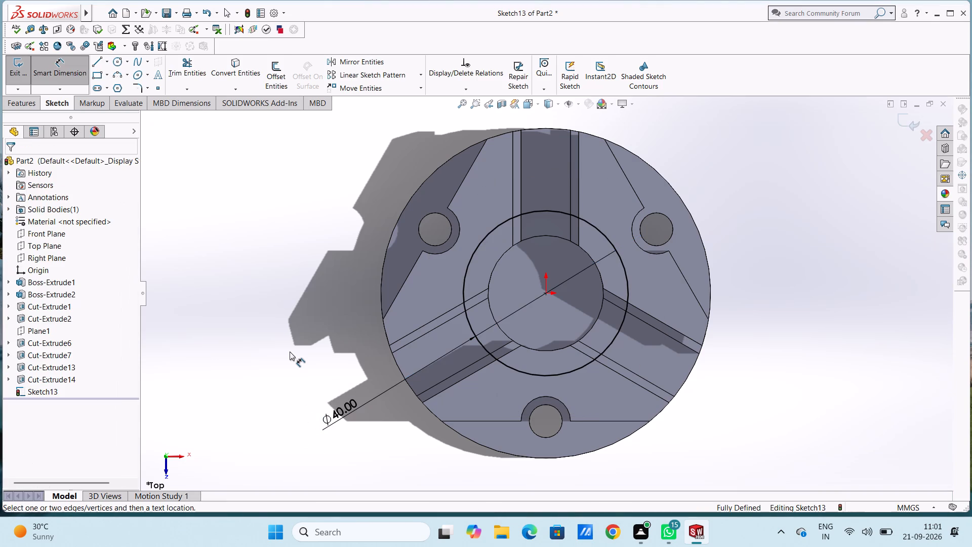
{"action": "key", "text": "Escape"}
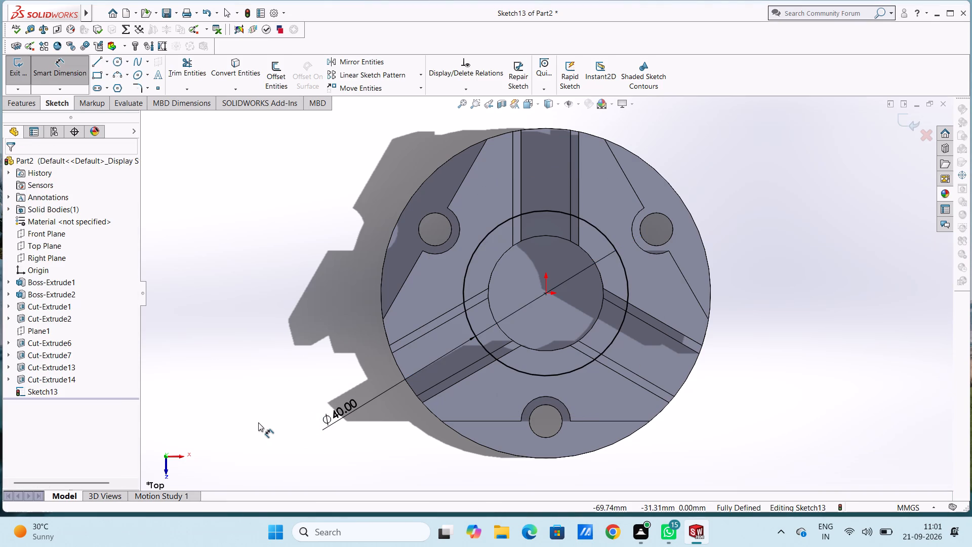
{"action": "key", "text": "Escape"}
Cut-extrude the 40 mm circle blind to a depth of 15 mm from the sketch plane.
{"action": "middle_click_drag", "start_coordinate": [270, 426], "coordinate": [283, 355]}
{"action": "scroll", "coordinate": [270, 426], "scroll_direction": "up", "scroll_amount": 1}
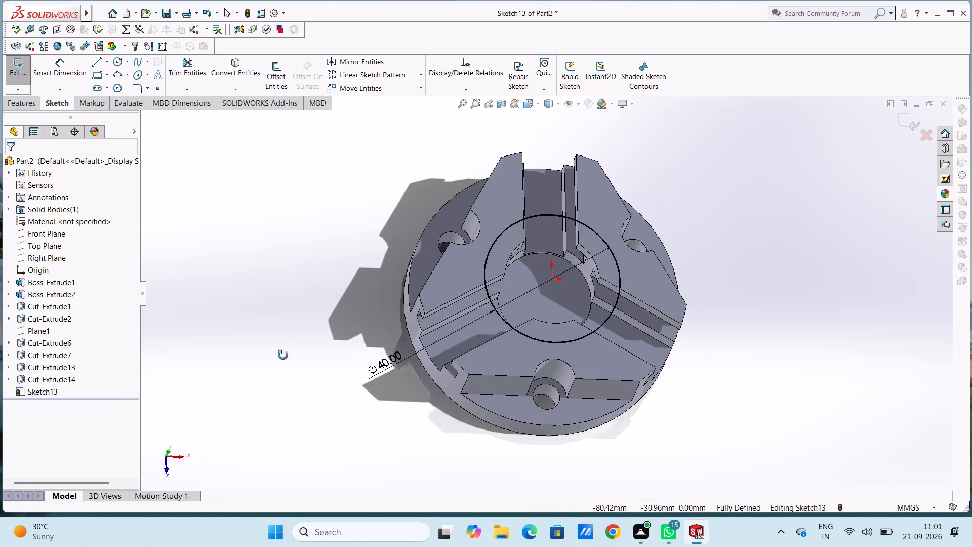
{"action": "middle_click_drag", "start_coordinate": [283, 355], "coordinate": [283, 295]}
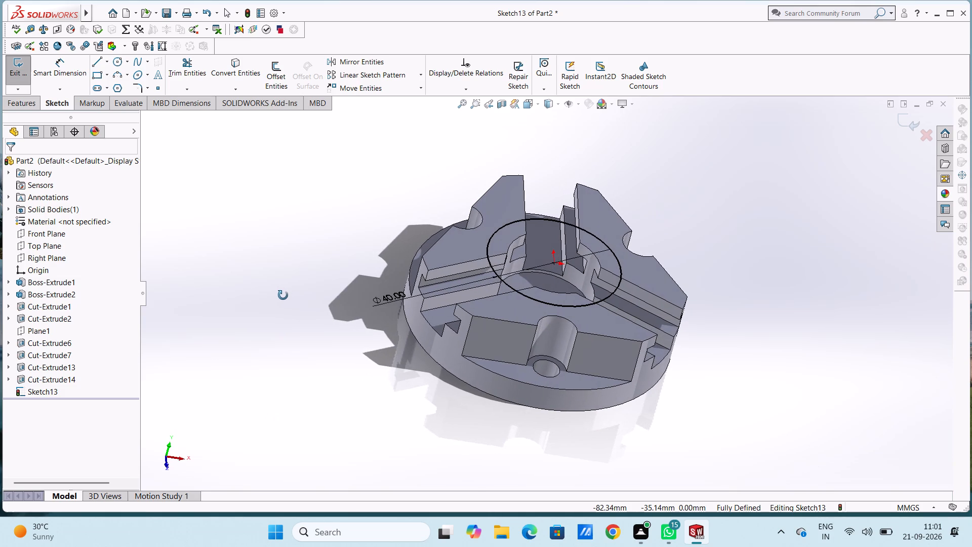
{"action": "middle_click_drag", "start_coordinate": [283, 295], "coordinate": [284, 312]}
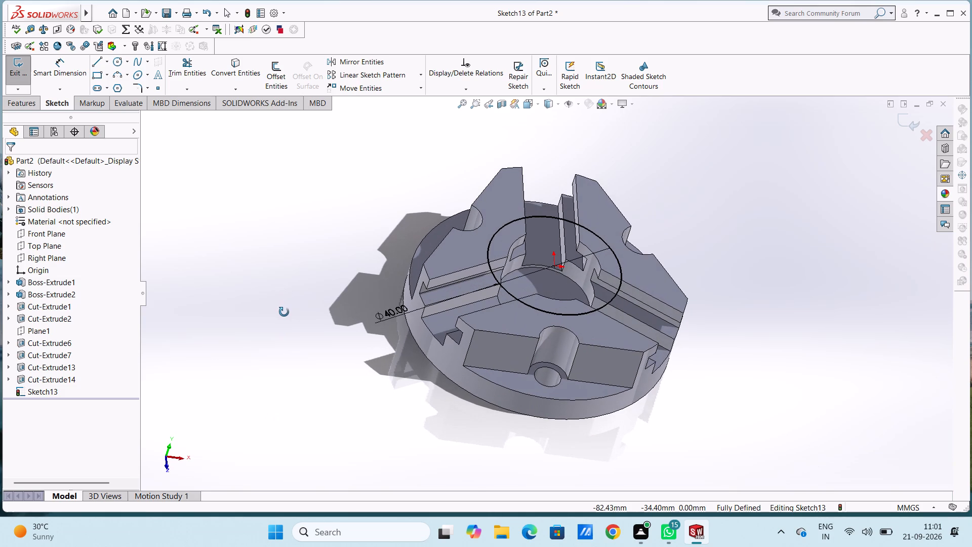
{"action": "middle_click_drag", "start_coordinate": [284, 312], "coordinate": [275, 308]}
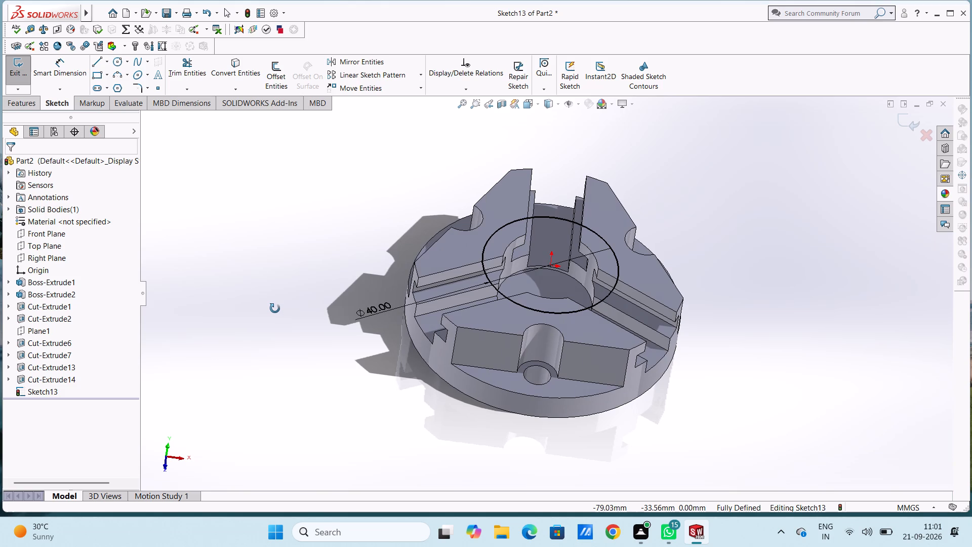
{"action": "middle_click_drag", "start_coordinate": [275, 308], "coordinate": [274, 316]}
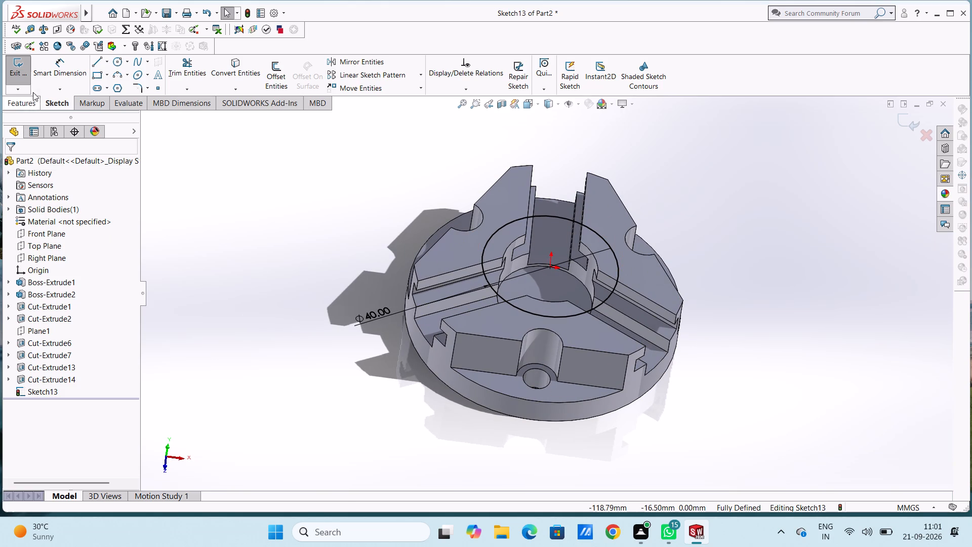
{"action": "left_click", "coordinate": [31, 104]}
{"action": "left_click", "coordinate": [182, 72]}
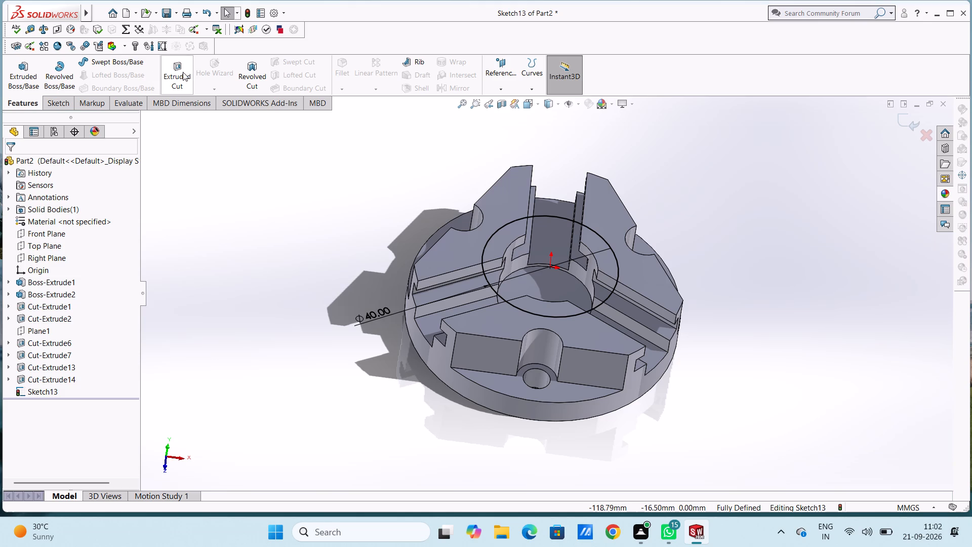
{"action": "middle_click_drag", "start_coordinate": [261, 363], "coordinate": [269, 281]}
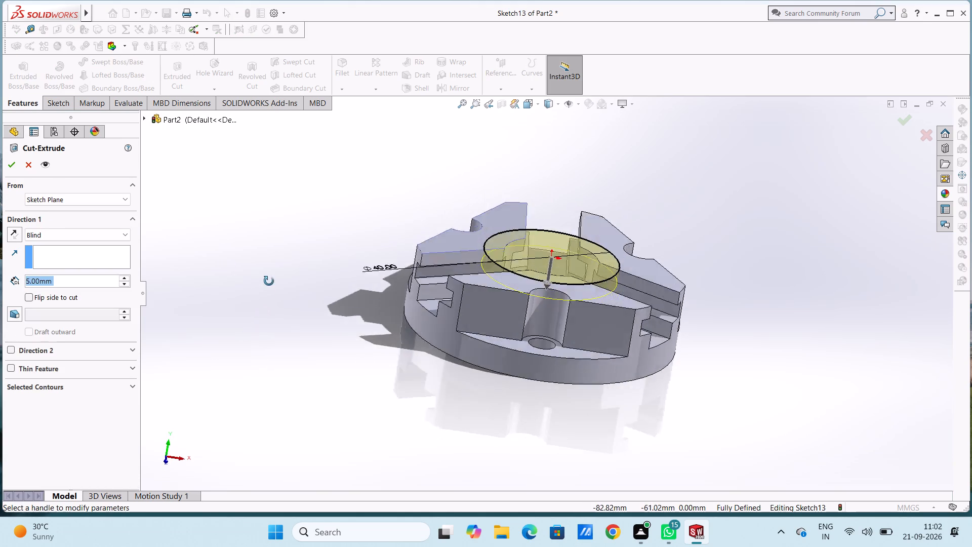
{"action": "middle_click_drag", "start_coordinate": [269, 281], "coordinate": [261, 263]}
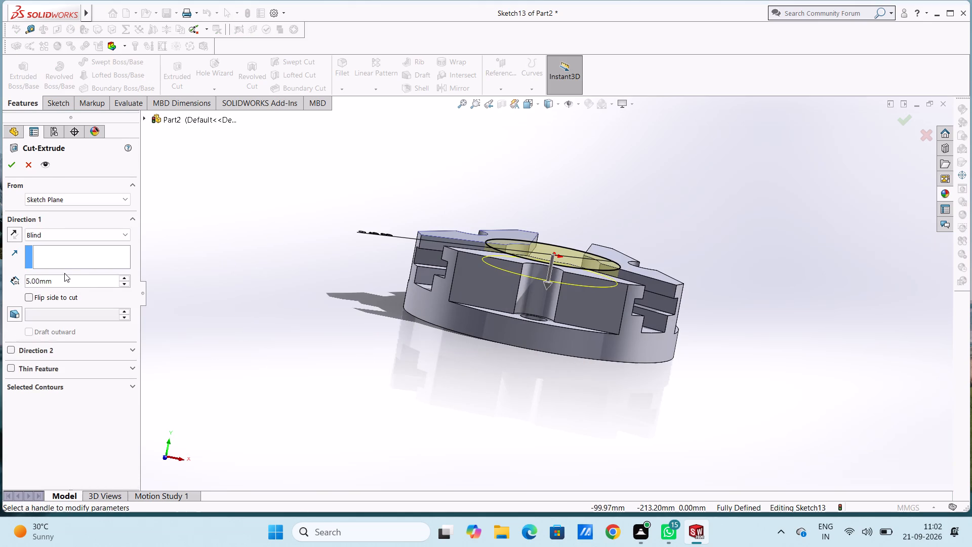
{"action": "double_click", "coordinate": [67, 280]}
{"action": "type", "text": "15"}
{"action": "key", "text": "Return"}
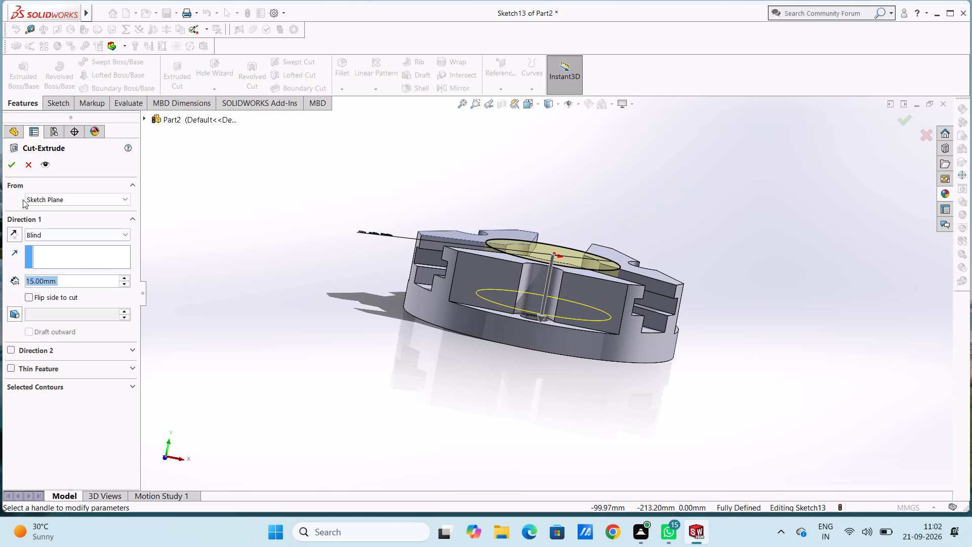
{"action": "left_click", "coordinate": [16, 164]}
{"action": "left_click", "coordinate": [201, 200]}
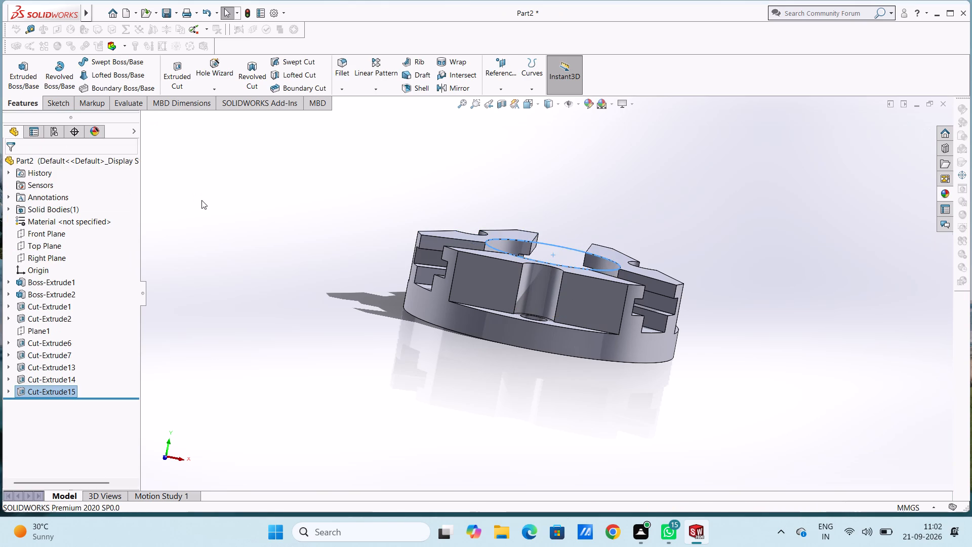
Sketch a circle of radius 14 mm centred on the origin on the floor of the 40 mm central recess.
{"action": "middle_click_drag", "start_coordinate": [260, 186], "coordinate": [244, 341]}
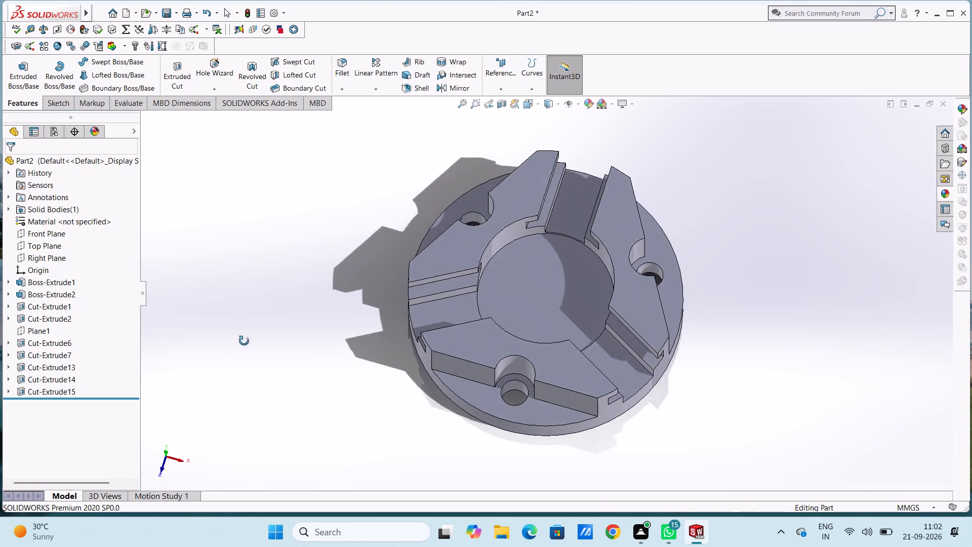
{"action": "middle_click_drag", "start_coordinate": [244, 341], "coordinate": [250, 366]}
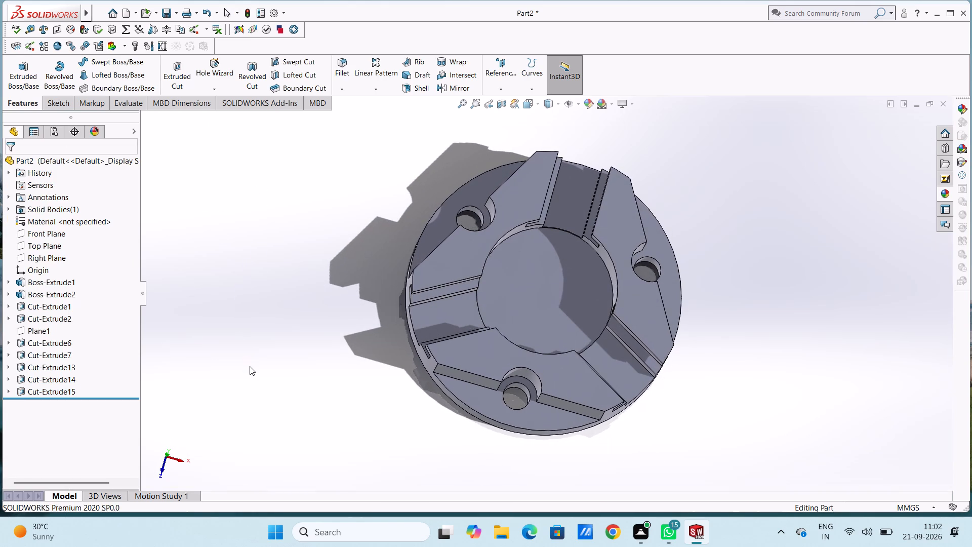
{"action": "key", "text": "ctrl+7"}
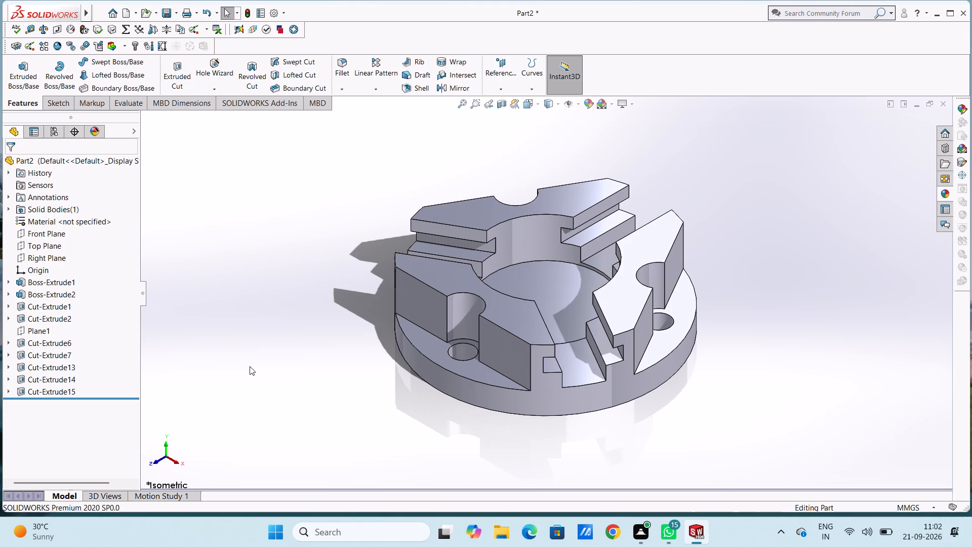
{"action": "key", "text": "ctrl+5"}
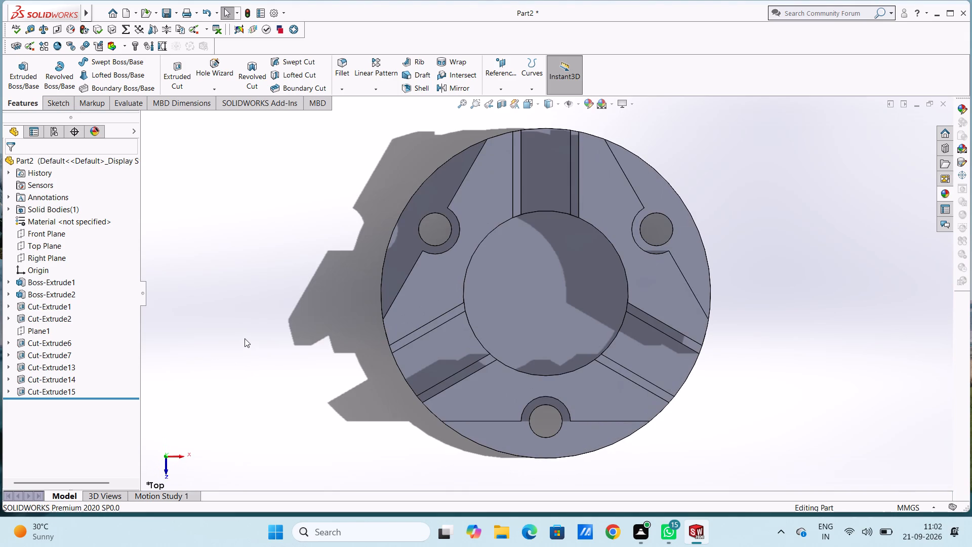
{"action": "left_click", "coordinate": [532, 282]}
{"action": "left_click", "coordinate": [579, 252]}
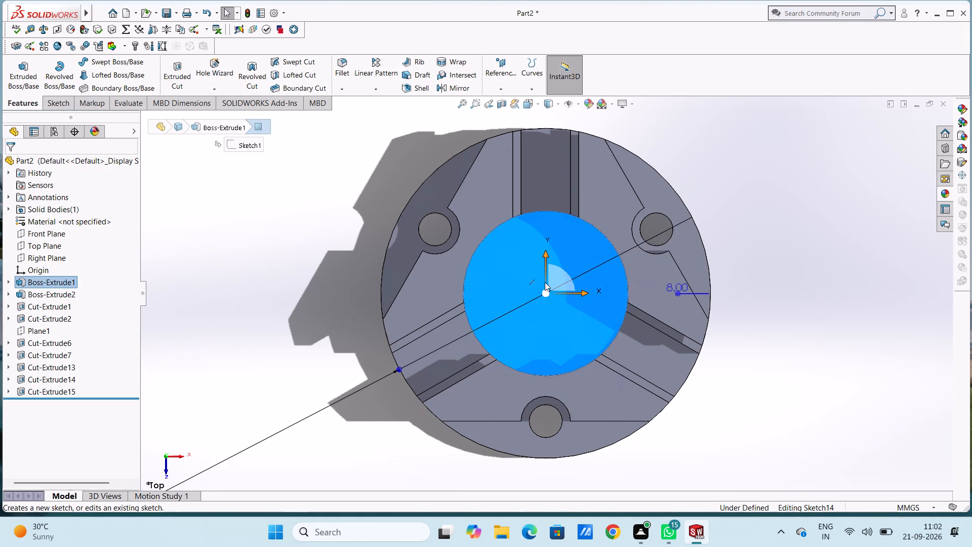
{"action": "left_click", "coordinate": [232, 276]}
{"action": "left_click", "coordinate": [118, 63]}
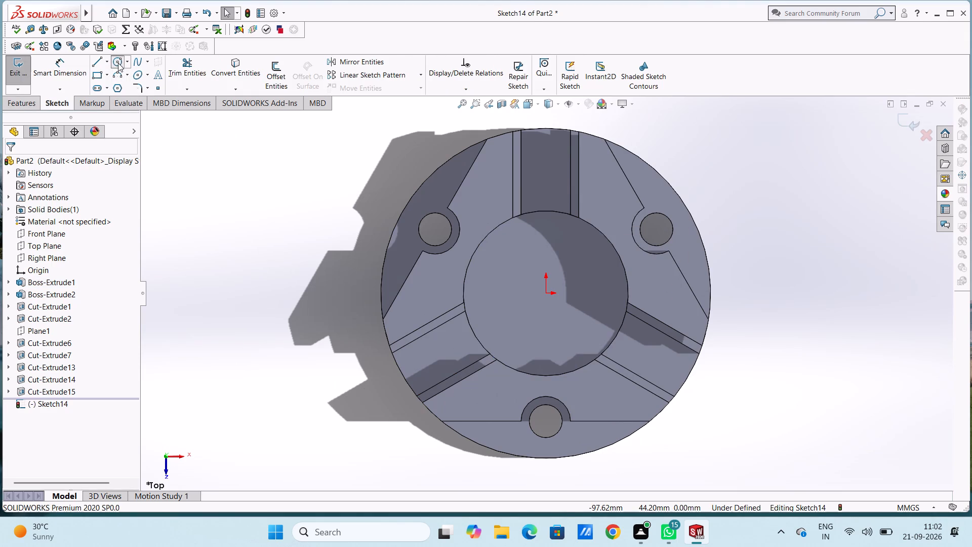
{"action": "left_click", "coordinate": [545, 293]}
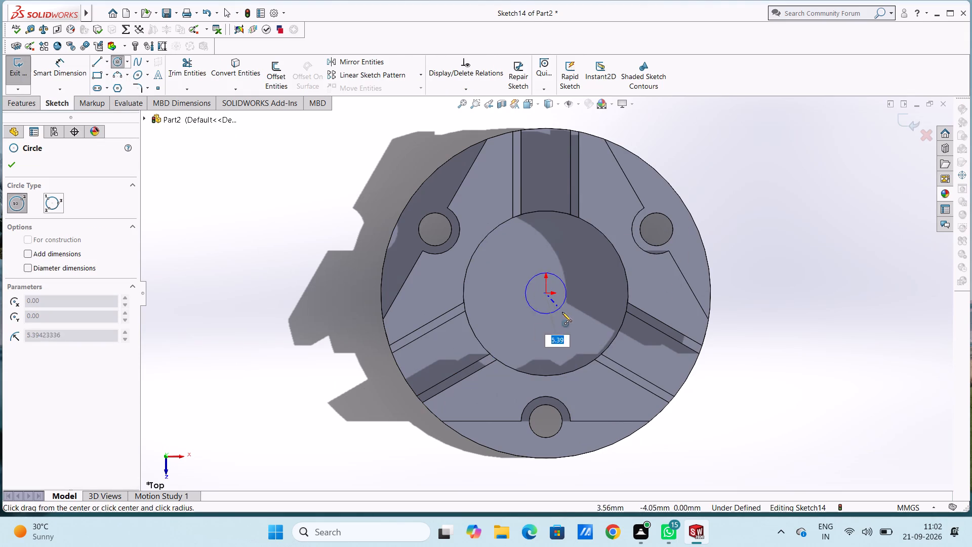
{"action": "type", "text": "14"}
{"action": "key", "text": "Return"}
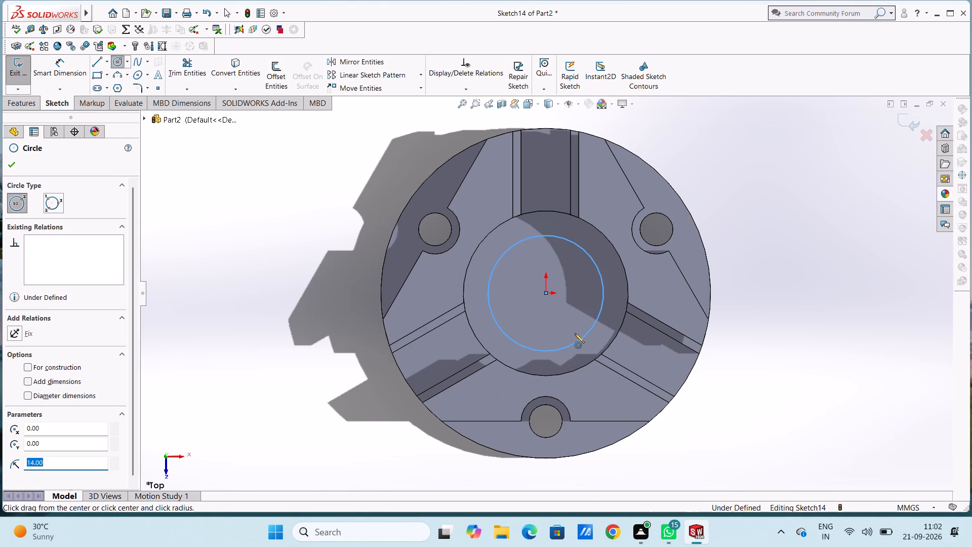
{"action": "key", "text": "Escape"}
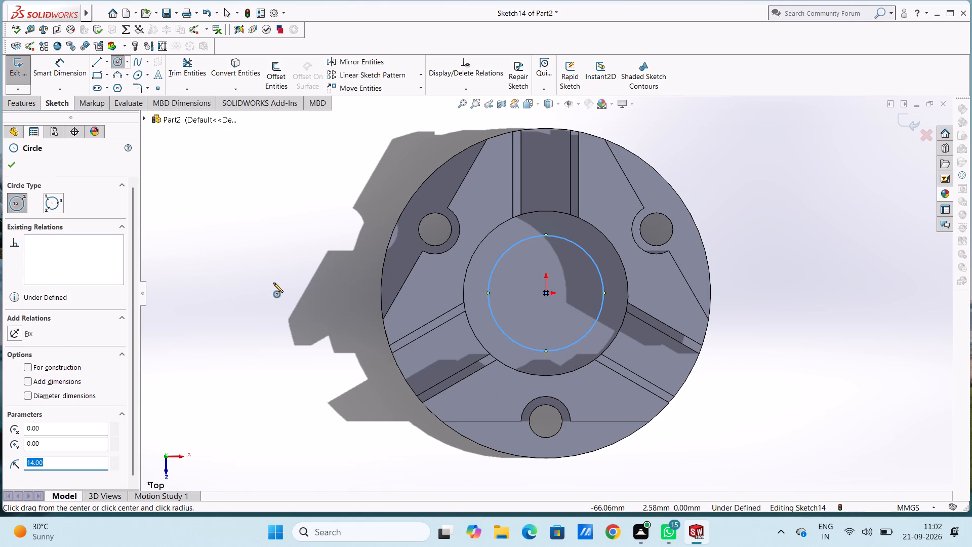
{"action": "key", "text": "Escape"}
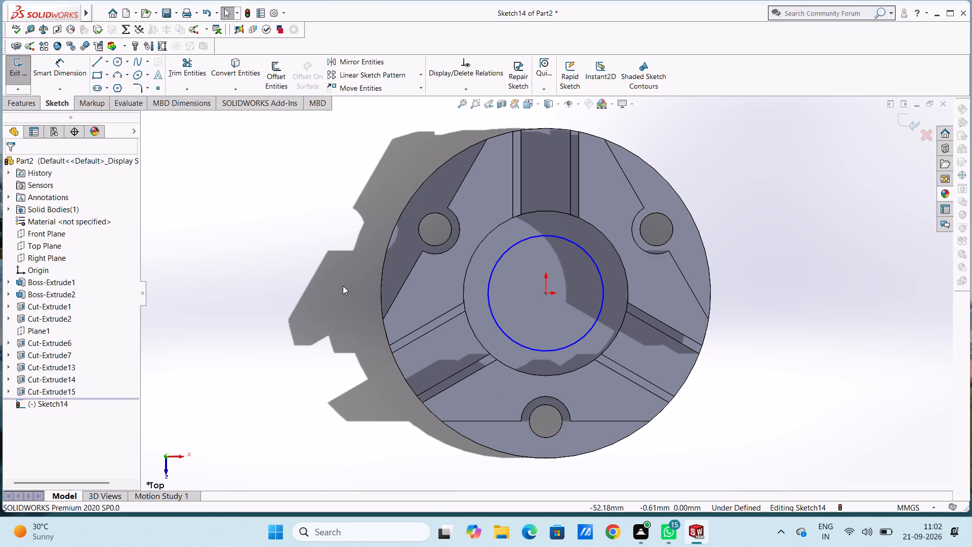
Dimension the diameter of the circle on the recess floor and set it to 20 mm.
{"action": "left_click", "coordinate": [72, 83]}
{"action": "left_click", "coordinate": [488, 304]}
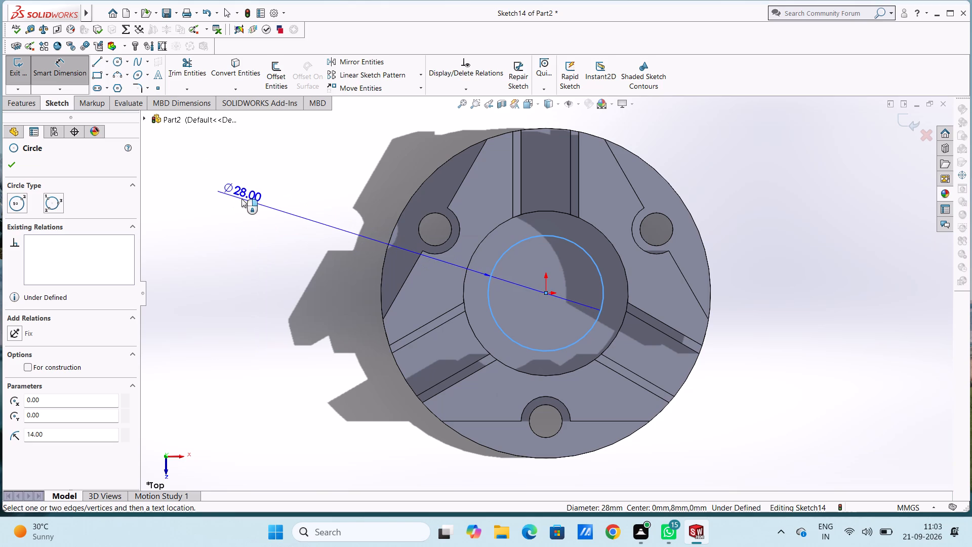
{"action": "left_click", "coordinate": [263, 205]}
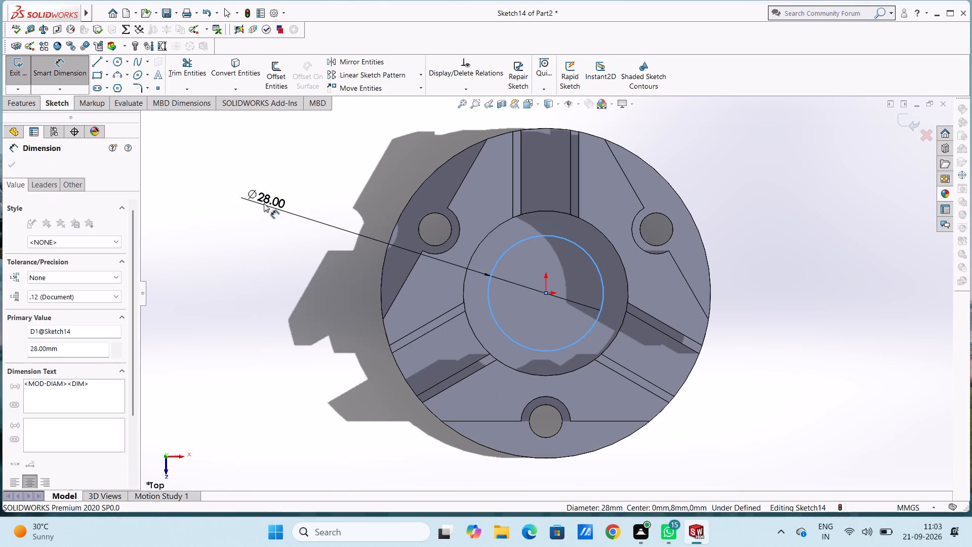
{"action": "type", "text": "20"}
{"action": "key", "text": "Return"}
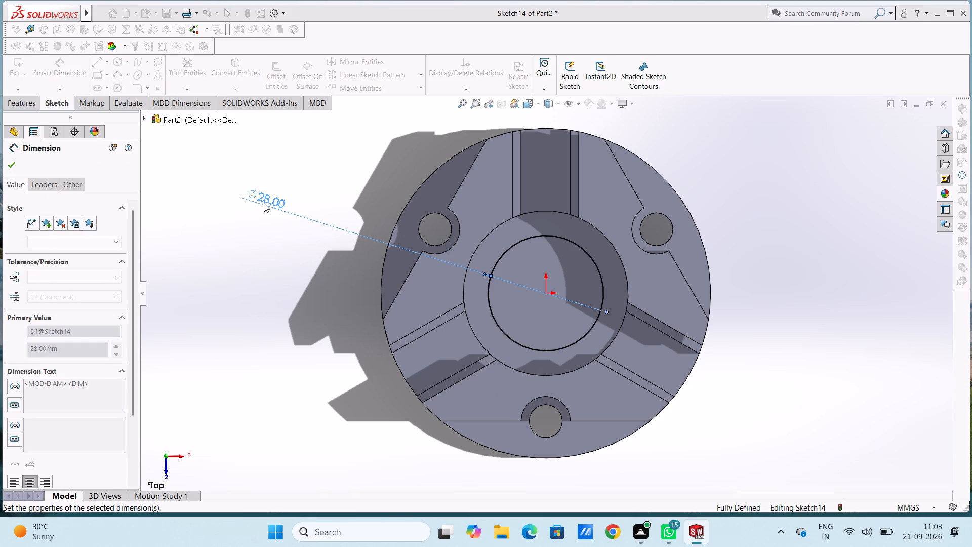
{"action": "left_click", "coordinate": [259, 263]}
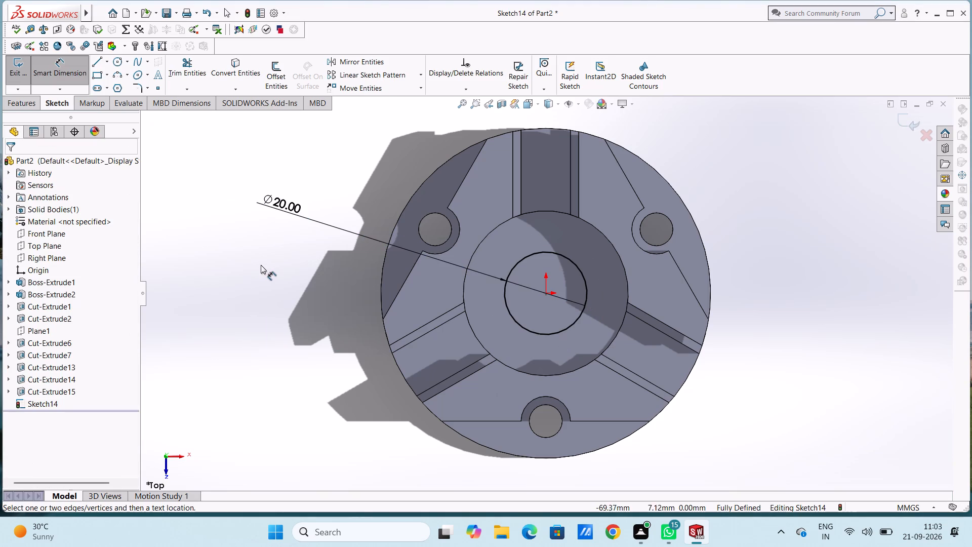
{"action": "key", "text": "Escape"}
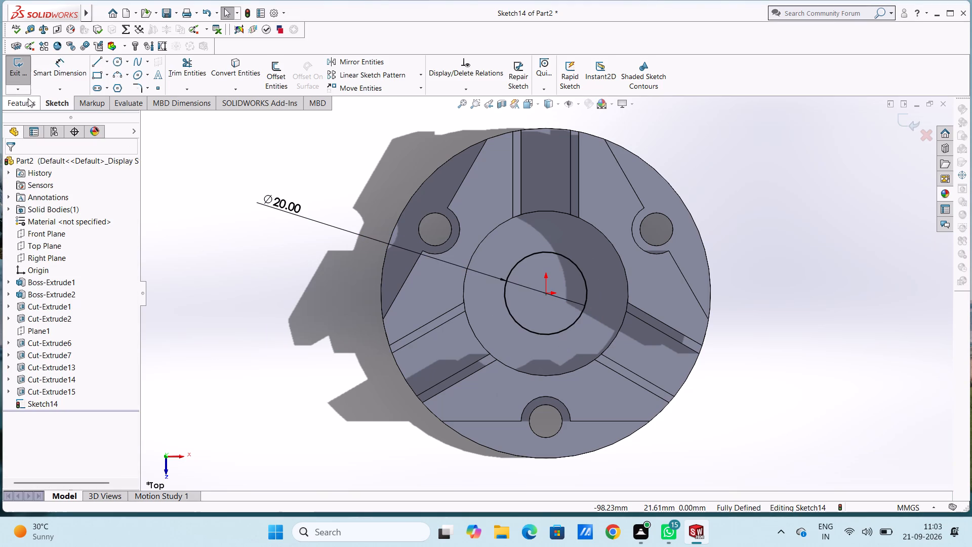
Cut-extrude the 20 mm circle blind to a depth of 15 mm from the sketch plane.
{"action": "left_click", "coordinate": [30, 100]}
{"action": "left_click", "coordinate": [182, 72]}
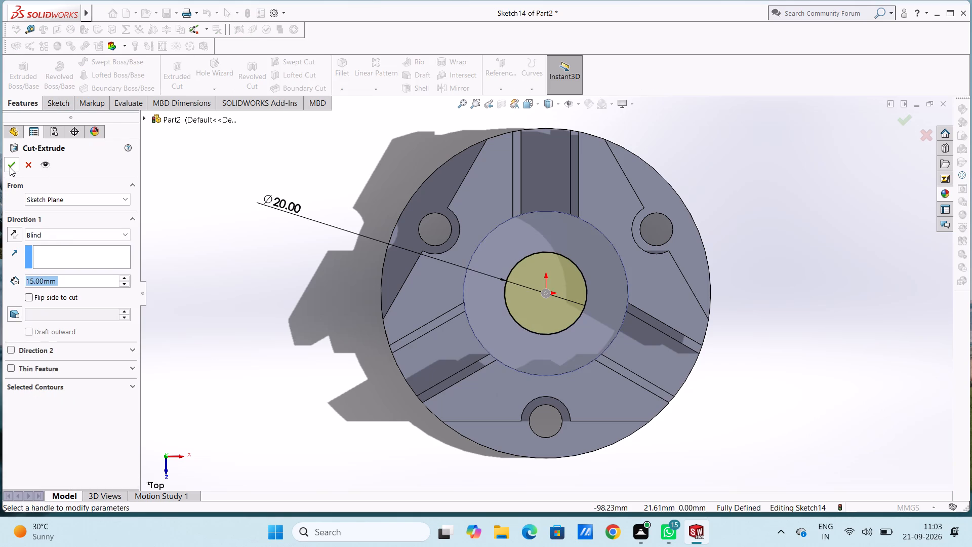
{"action": "left_click", "coordinate": [10, 167]}
{"action": "left_click", "coordinate": [215, 242]}
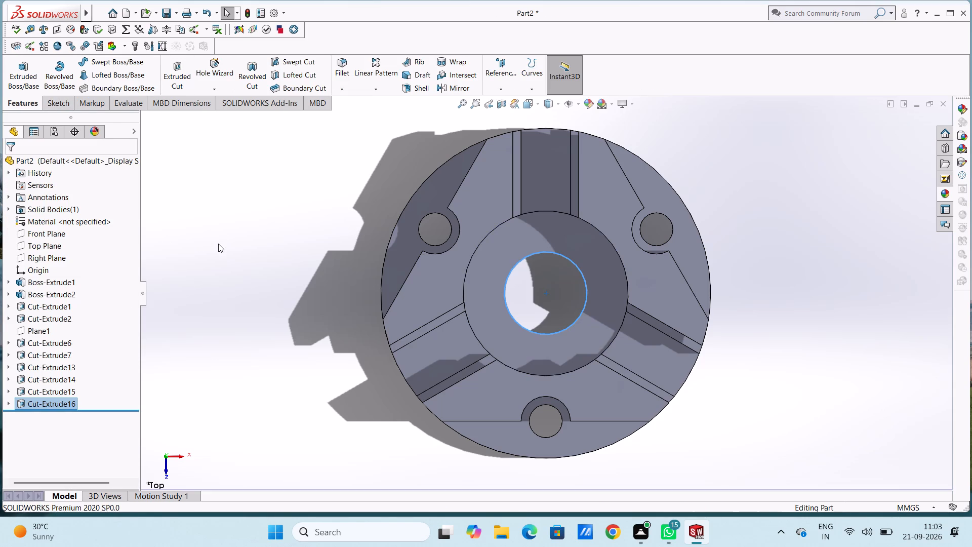
Start a sketch on the 40 mm recess floor and draw a circle of radius 14 mm centred on the origin.
{"action": "key", "text": "ctrl+5"}
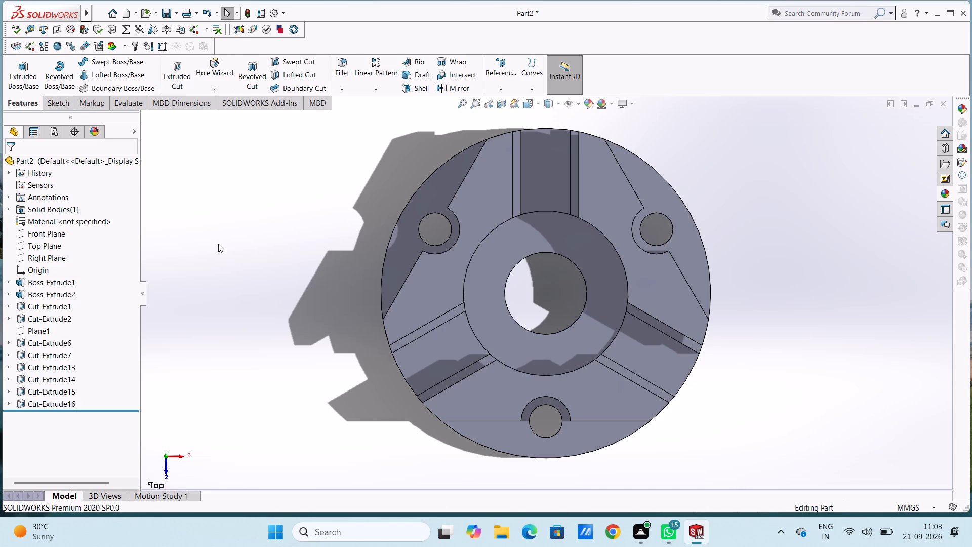
{"action": "left_click", "coordinate": [565, 244]}
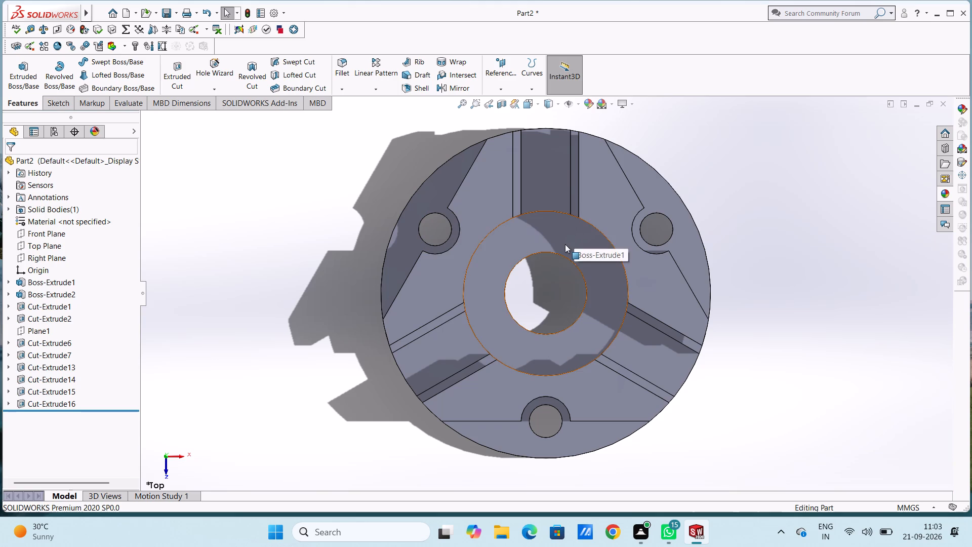
{"action": "left_click", "coordinate": [610, 217]}
{"action": "left_click", "coordinate": [199, 271]}
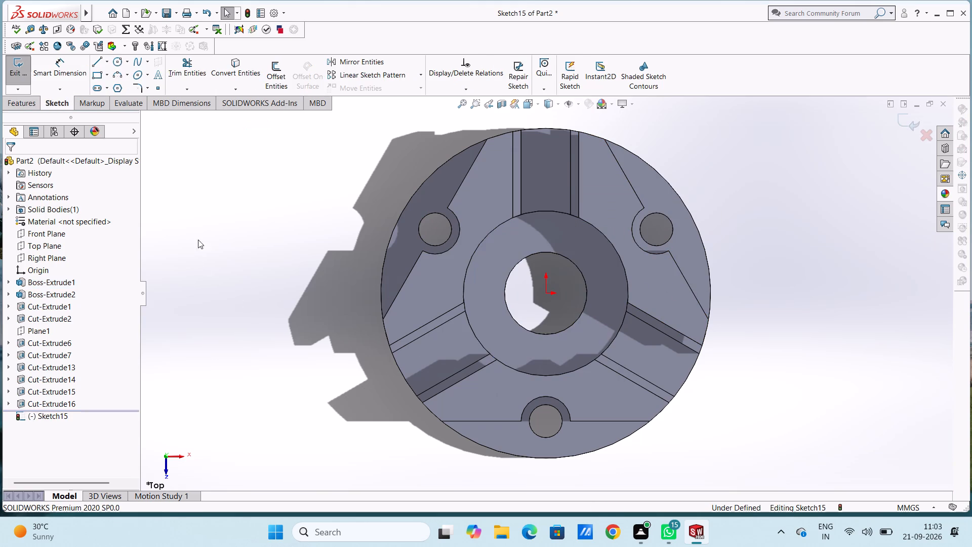
{"action": "left_click", "coordinate": [116, 60]}
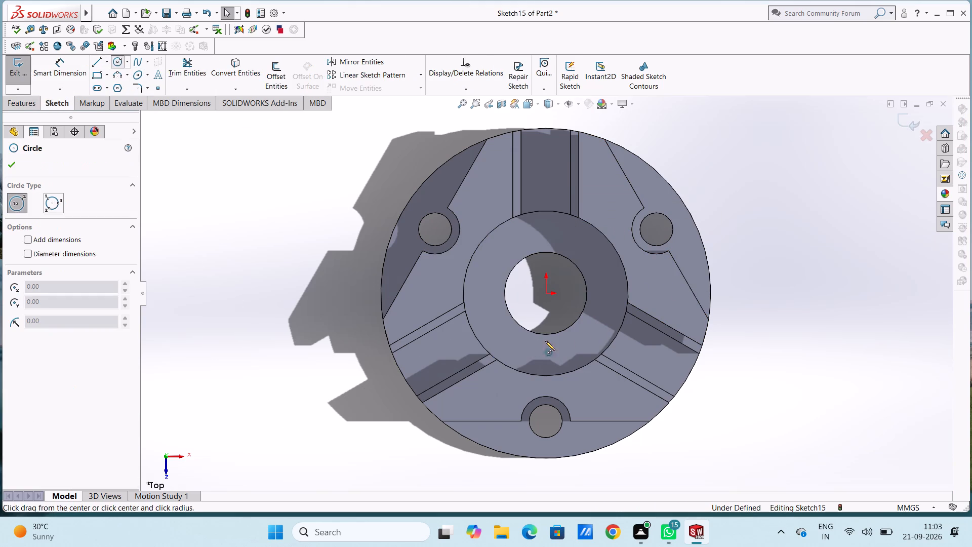
{"action": "left_click", "coordinate": [546, 292]}
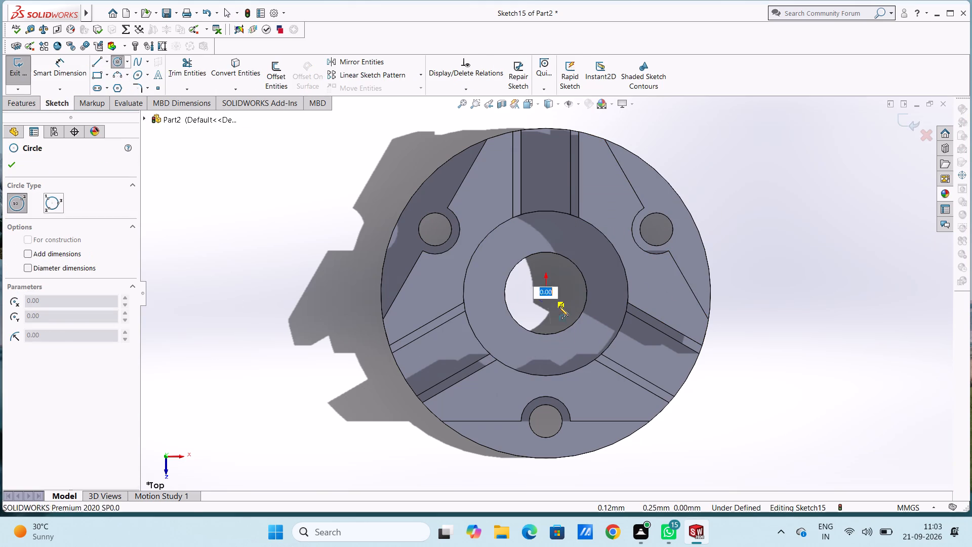
{"action": "type", "text": "14"}
{"action": "key", "text": "Return"}
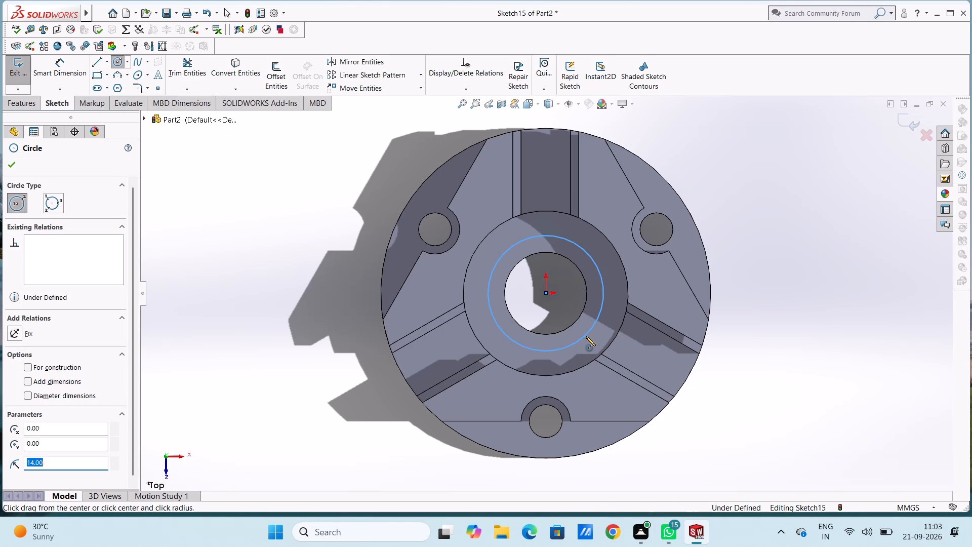
{"action": "key", "text": "Escape"}
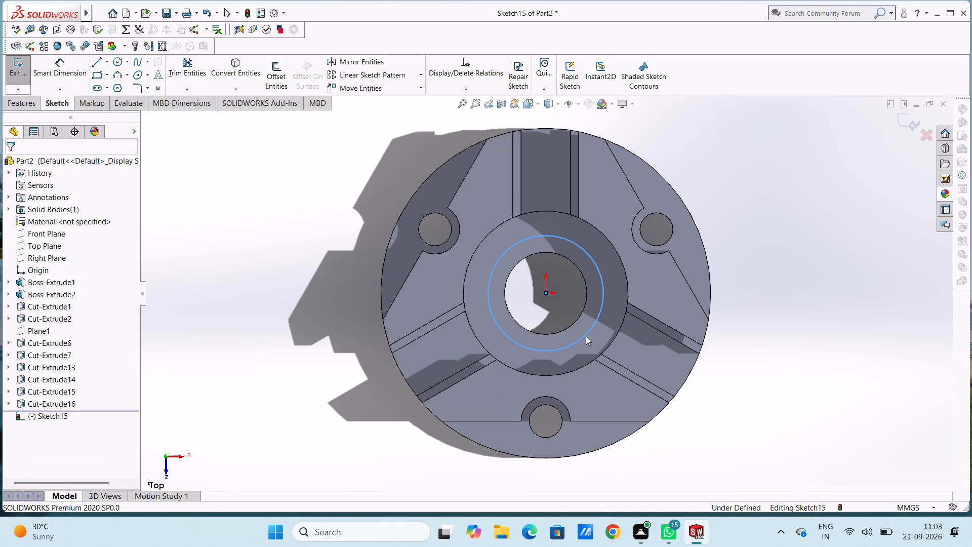
{"action": "key", "text": "Escape"}
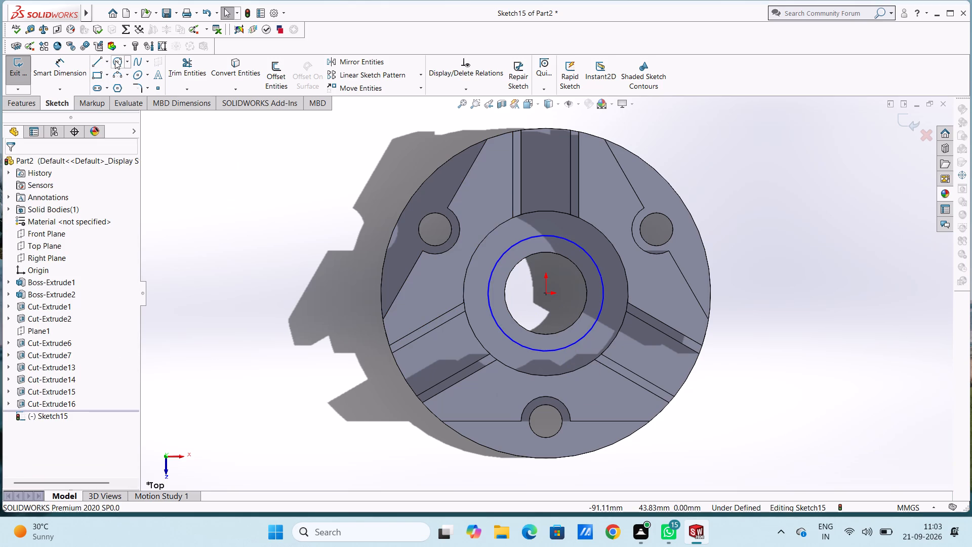
Sketch a circle of radius 3 mm centred on the 28 mm circle's lower quadrant point, directly below the origin.
{"action": "left_click", "coordinate": [115, 60]}
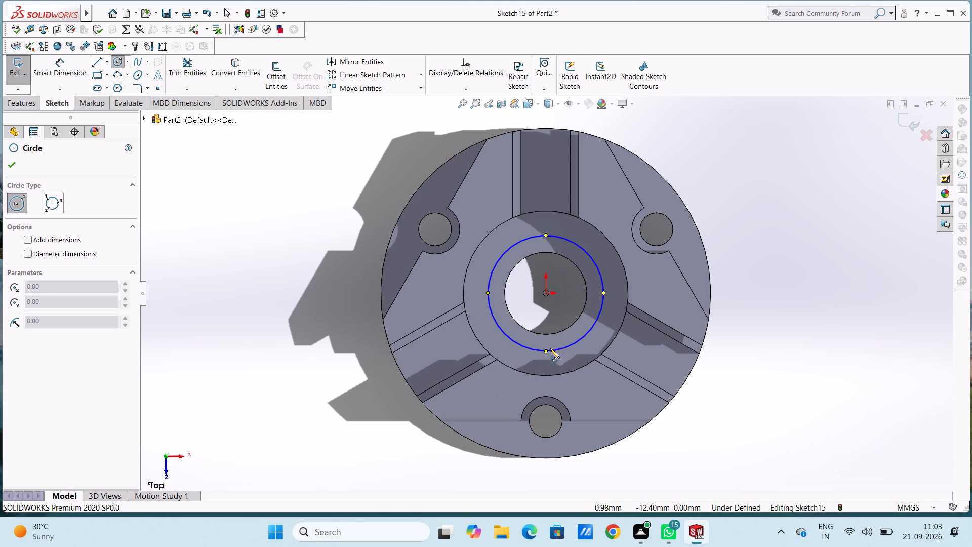
{"action": "left_click", "coordinate": [546, 350]}
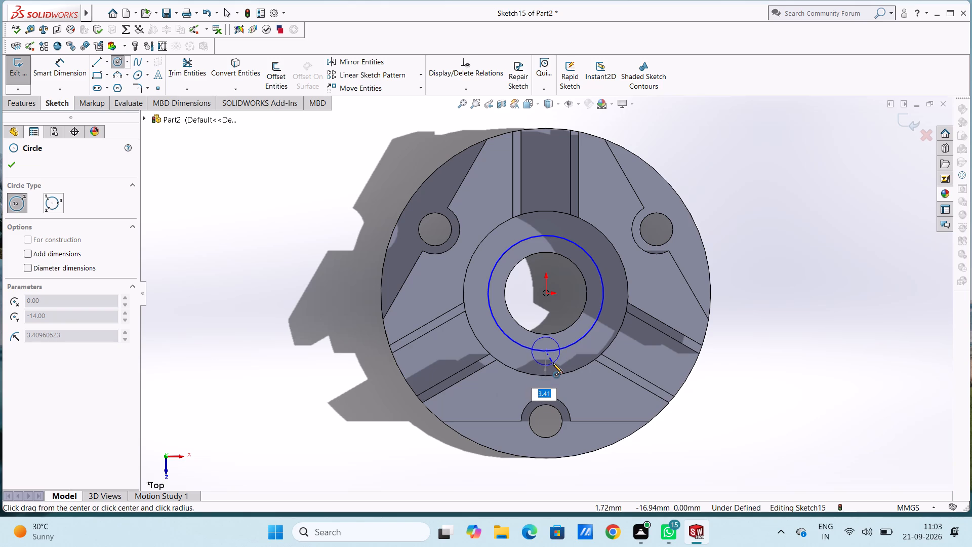
{"action": "key", "text": "3"}
{"action": "key", "text": "Return"}
{"action": "key", "text": "Escape"}
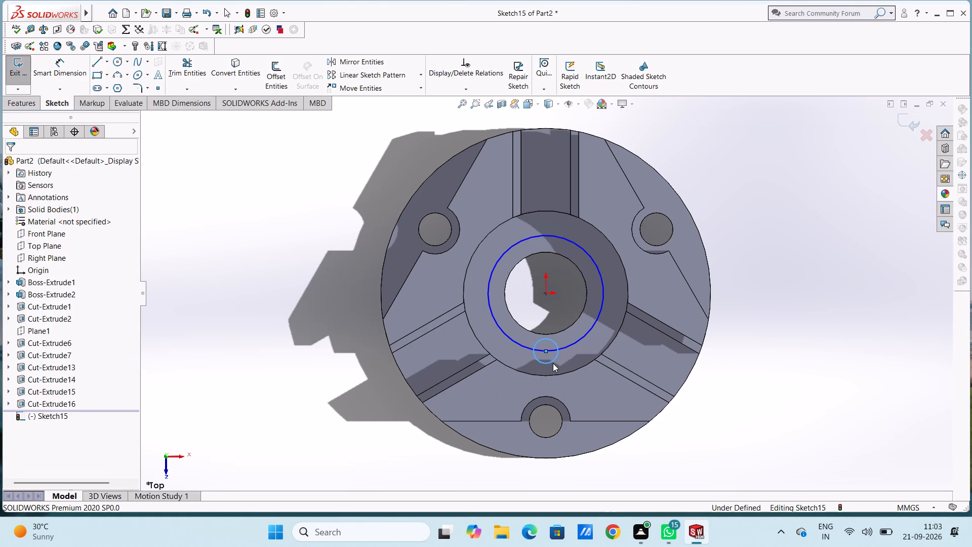
{"action": "key", "text": "Escape"}
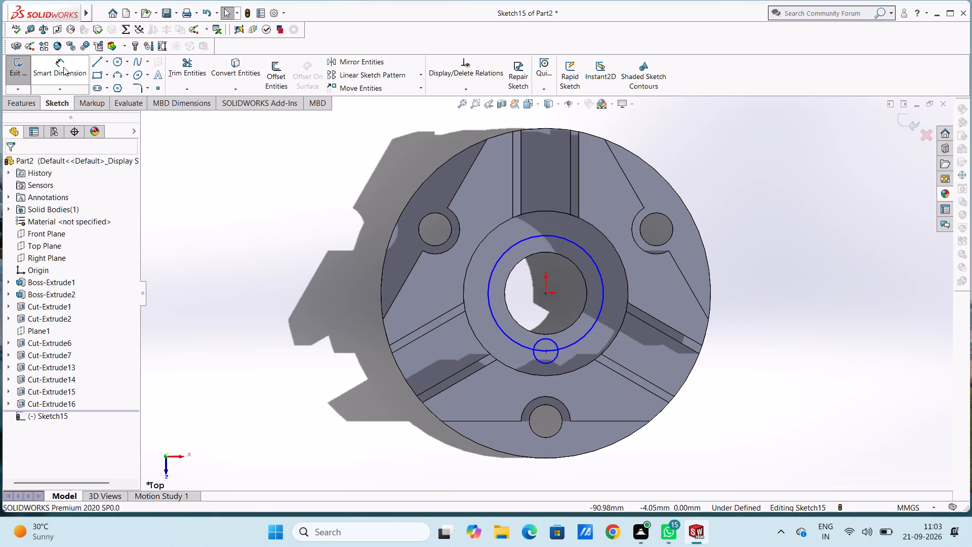
Dimension the small circle's diameter at 6 mm.
{"action": "left_click", "coordinate": [63, 66]}
{"action": "left_click", "coordinate": [538, 360]}
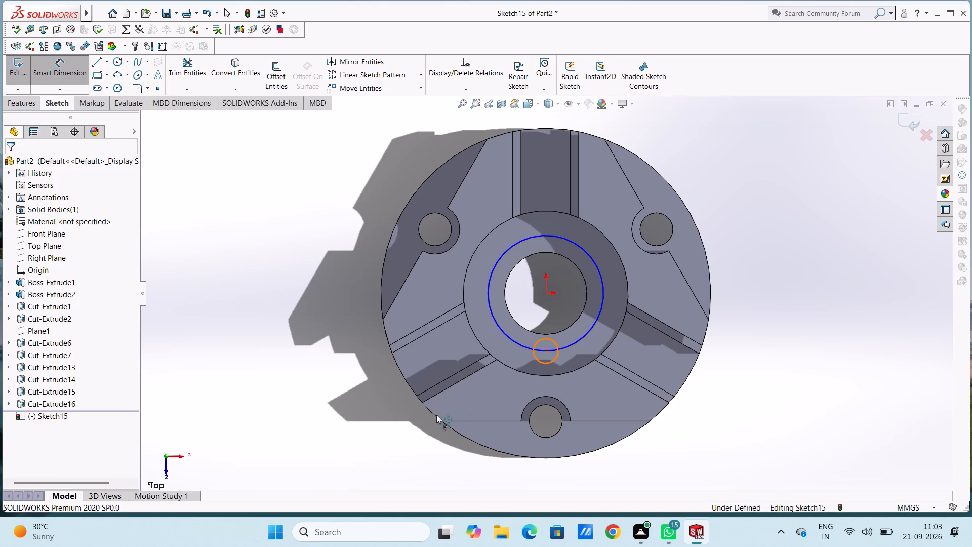
{"action": "left_click", "coordinate": [407, 438]}
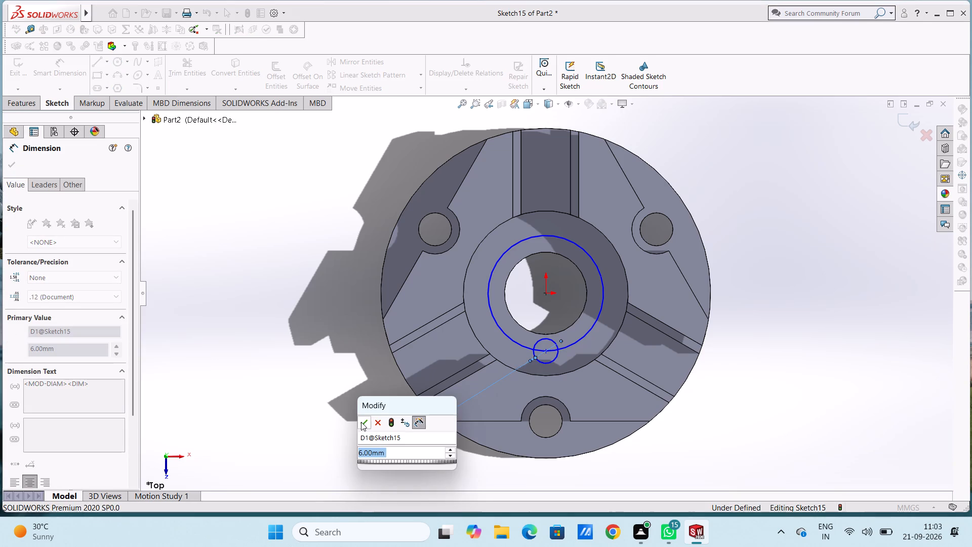
{"action": "left_click", "coordinate": [360, 420]}
{"action": "left_click", "coordinate": [334, 398]}
{"action": "key", "text": "Escape"}
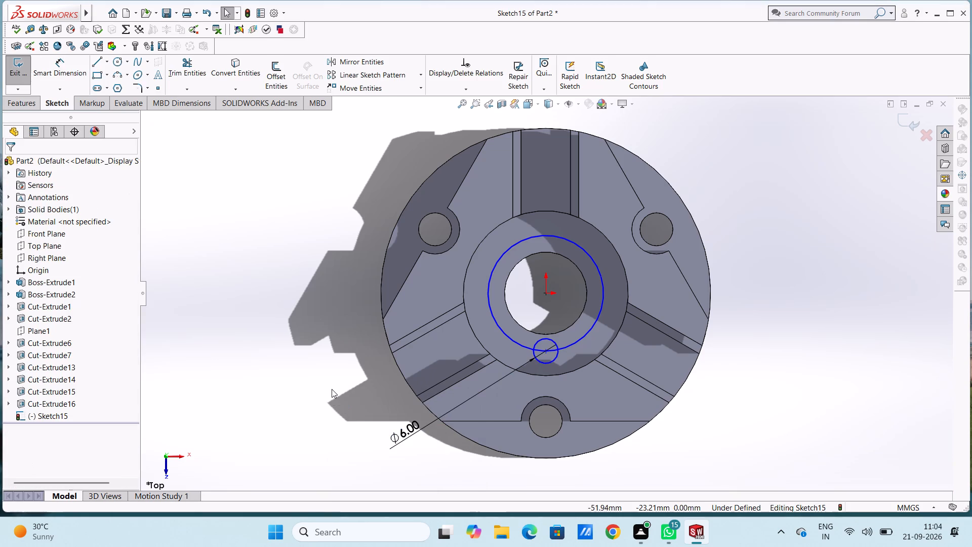
{"action": "key", "text": "Escape"}
{"action": "key", "text": "Escape"}
Circular-pattern the 6 mm circle around the origin with 3 equally spaced instances over 360 degrees.
{"action": "left_click", "coordinate": [539, 338]}
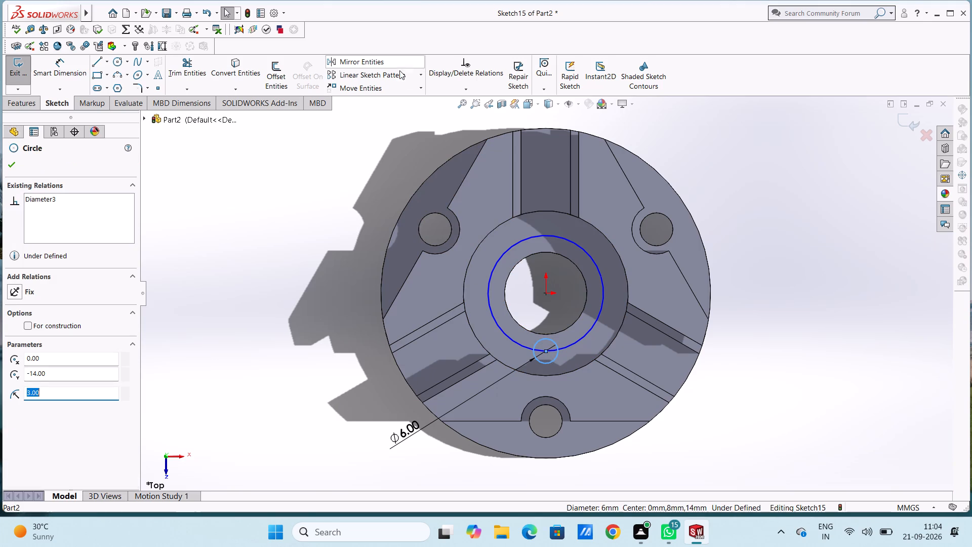
{"action": "left_click", "coordinate": [421, 73]}
{"action": "left_click", "coordinate": [420, 99]}
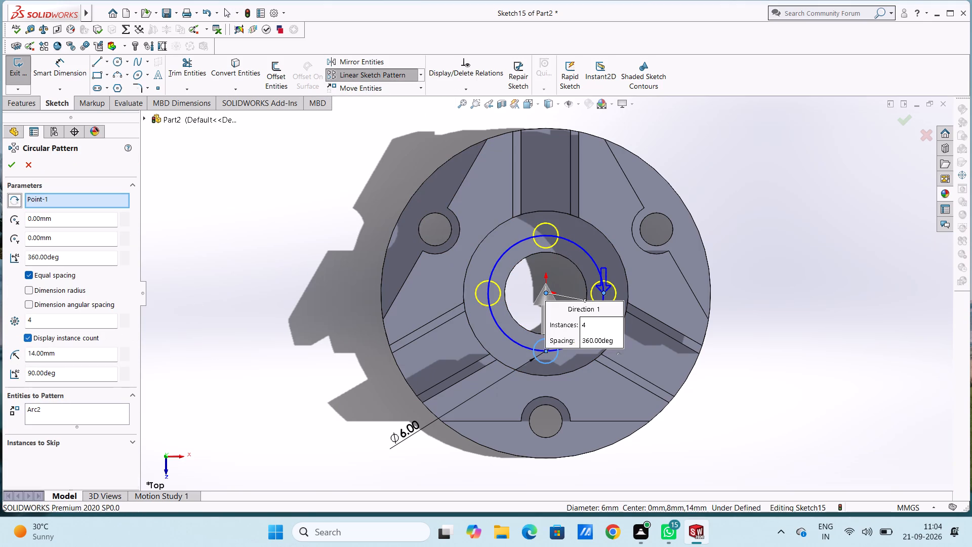
{"action": "double_click", "coordinate": [46, 321]}
{"action": "key", "text": "3"}
{"action": "key", "text": "Return"}
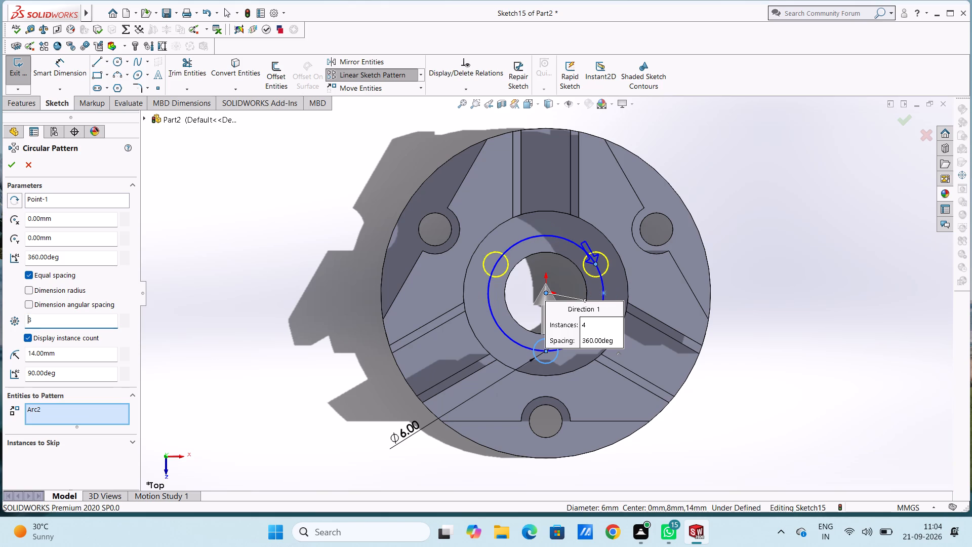
{"action": "left_click", "coordinate": [18, 163]}
{"action": "left_click", "coordinate": [190, 239]}
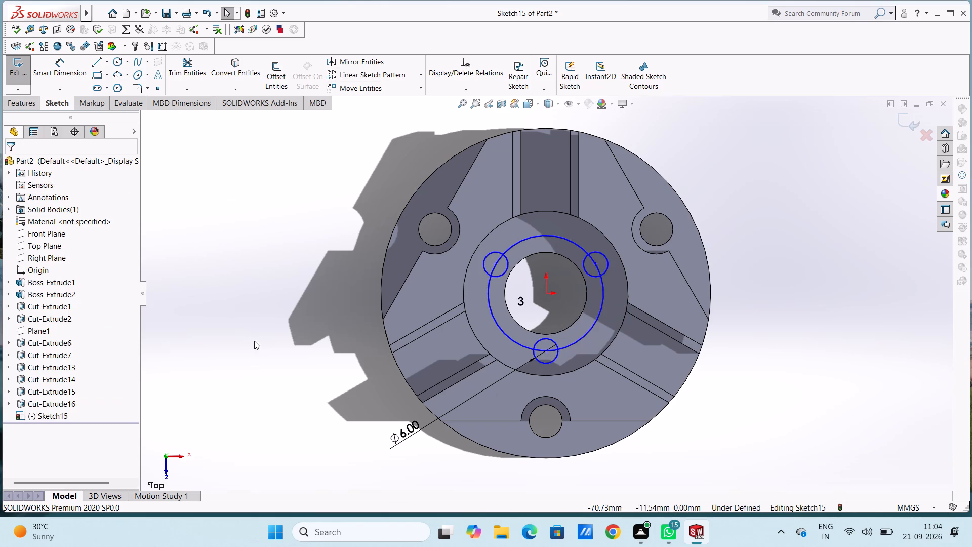
Delete the 28 mm layout circle from the sketch, keeping the three 6 mm circles.
{"action": "left_click", "coordinate": [492, 315]}
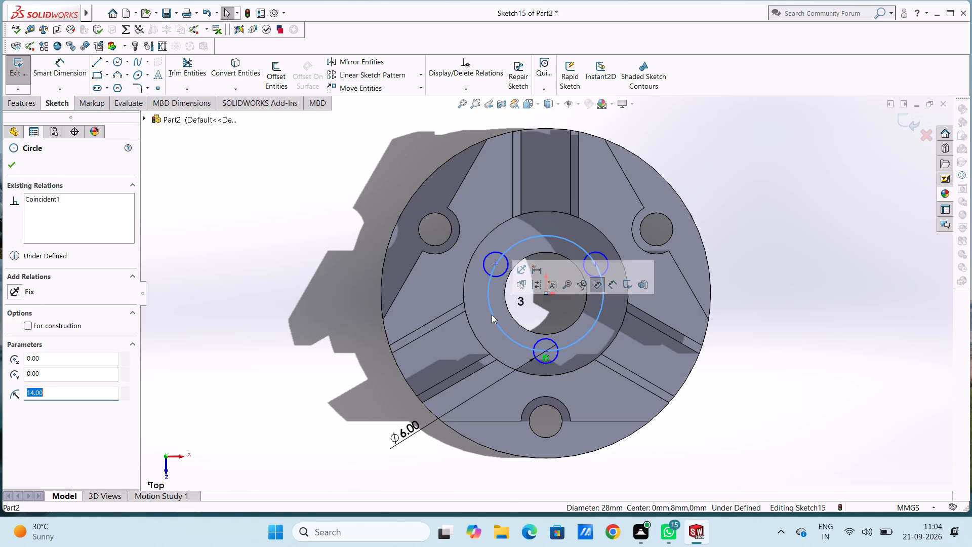
{"action": "key", "text": "Delete"}
{"action": "left_click_drag", "start_coordinate": [234, 416], "coordinate": [236, 411]}
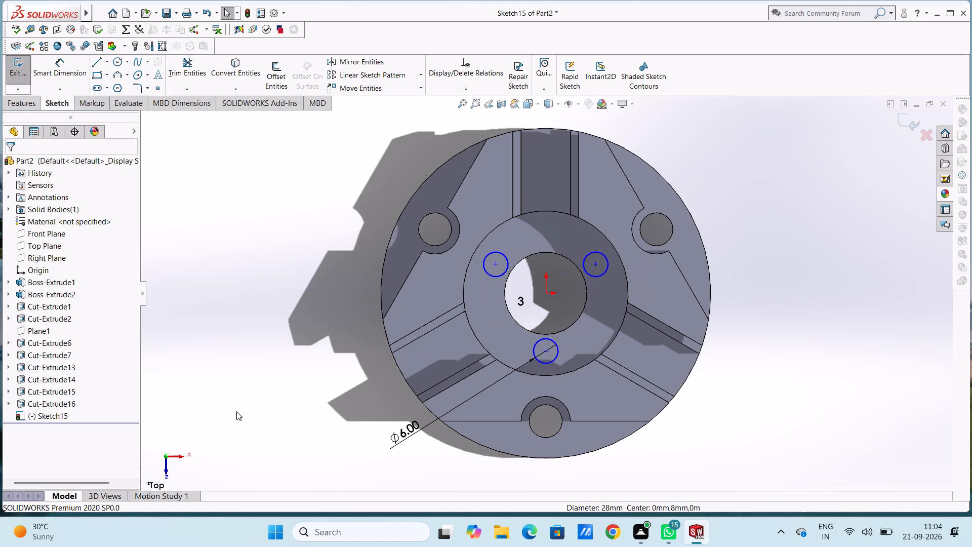
{"action": "left_click_drag", "start_coordinate": [236, 411], "coordinate": [238, 379]}
Cut-extrude the three 6 mm circles blind to a depth of 15 mm from the sketch plane.
{"action": "middle_click_drag", "start_coordinate": [241, 382], "coordinate": [233, 268]}
{"action": "scroll", "coordinate": [243, 381], "scroll_direction": "up", "scroll_amount": 1}
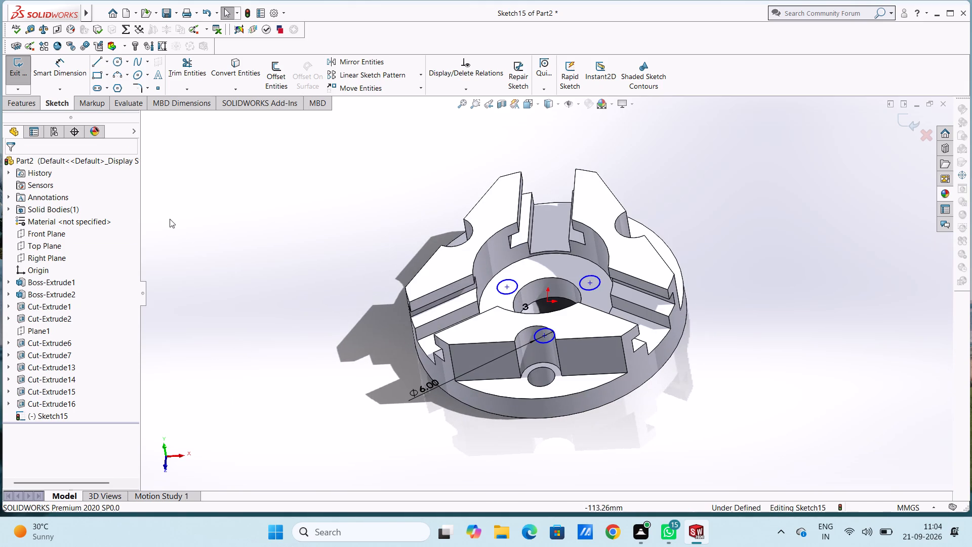
{"action": "left_click", "coordinate": [20, 109]}
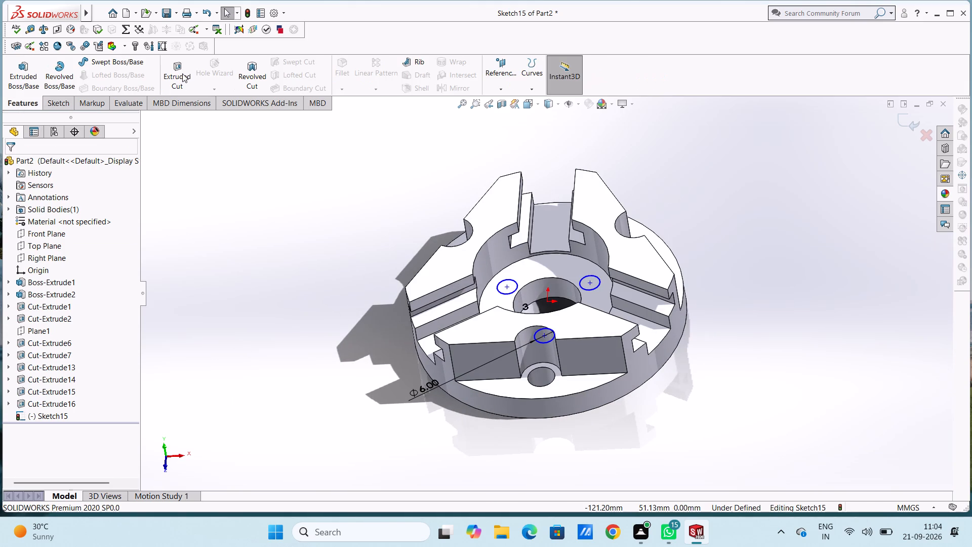
{"action": "left_click", "coordinate": [182, 73]}
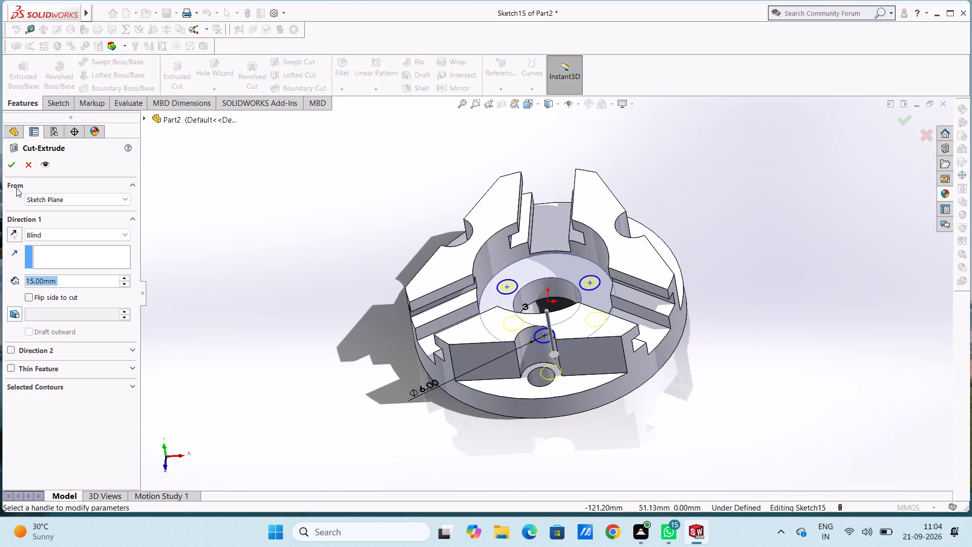
{"action": "left_click", "coordinate": [13, 161]}
{"action": "left_click", "coordinate": [255, 231]}
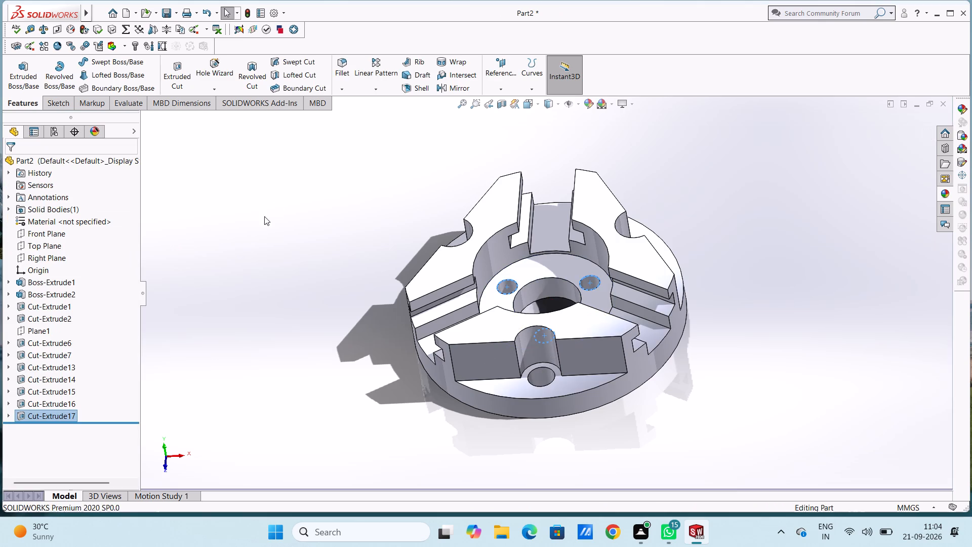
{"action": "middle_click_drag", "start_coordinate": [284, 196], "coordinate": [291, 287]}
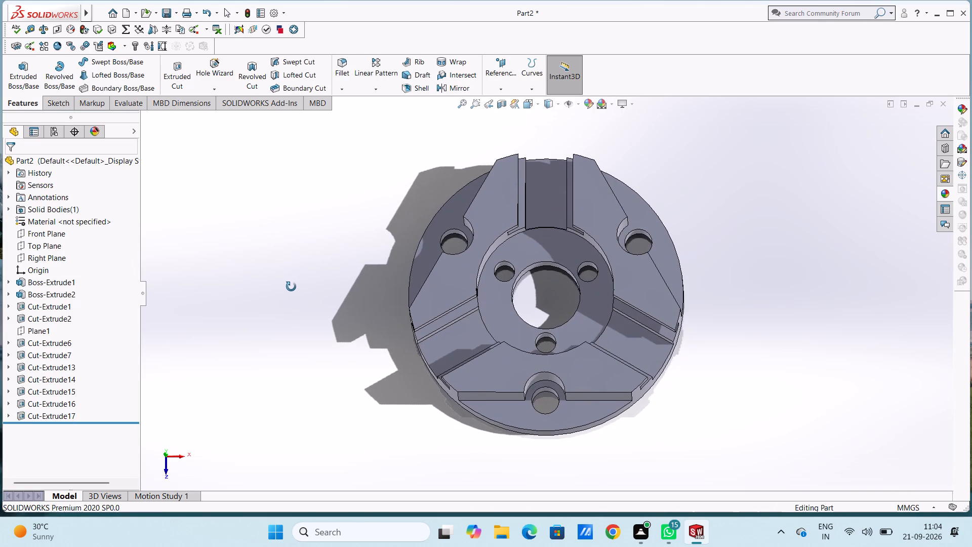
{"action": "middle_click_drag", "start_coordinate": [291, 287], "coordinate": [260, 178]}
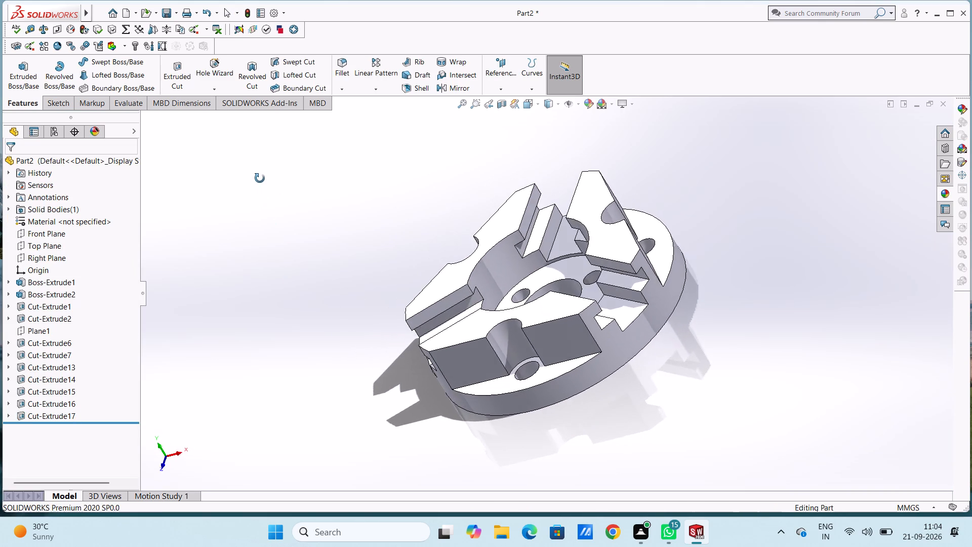
Start a new sketch on the annular floor of the central recess, viewed from the top.
{"action": "middle_click_drag", "start_coordinate": [260, 178], "coordinate": [276, 261]}
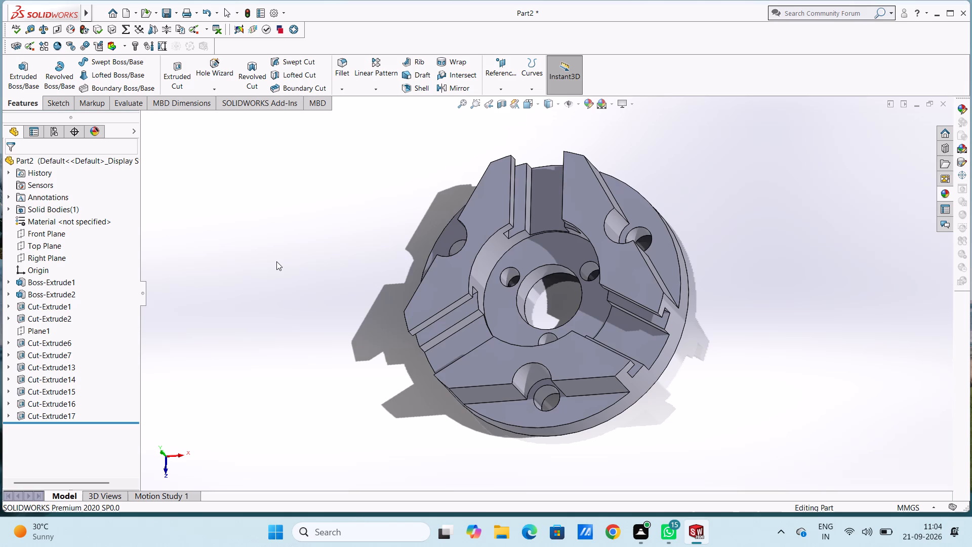
{"action": "key", "text": "ctrl+5"}
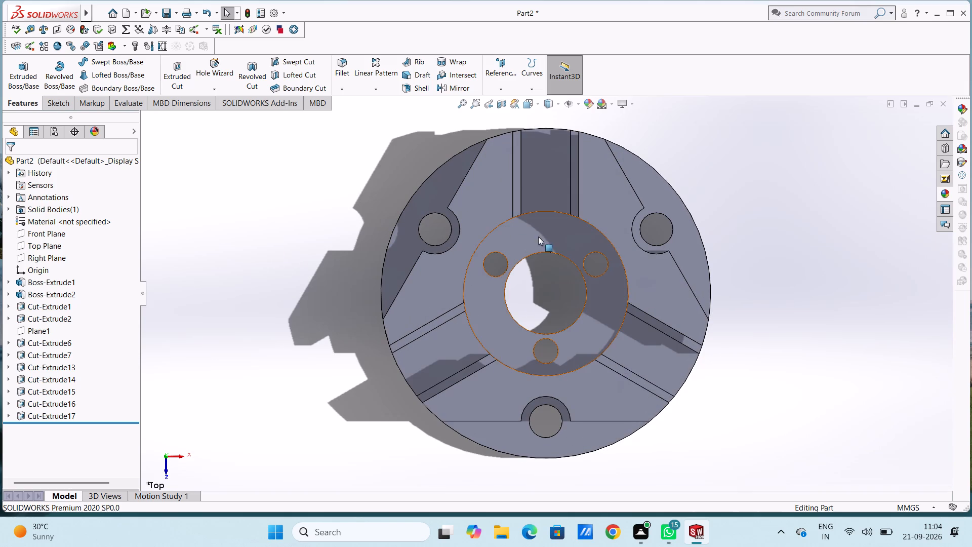
{"action": "left_click", "coordinate": [545, 232]}
{"action": "left_click", "coordinate": [587, 202]}
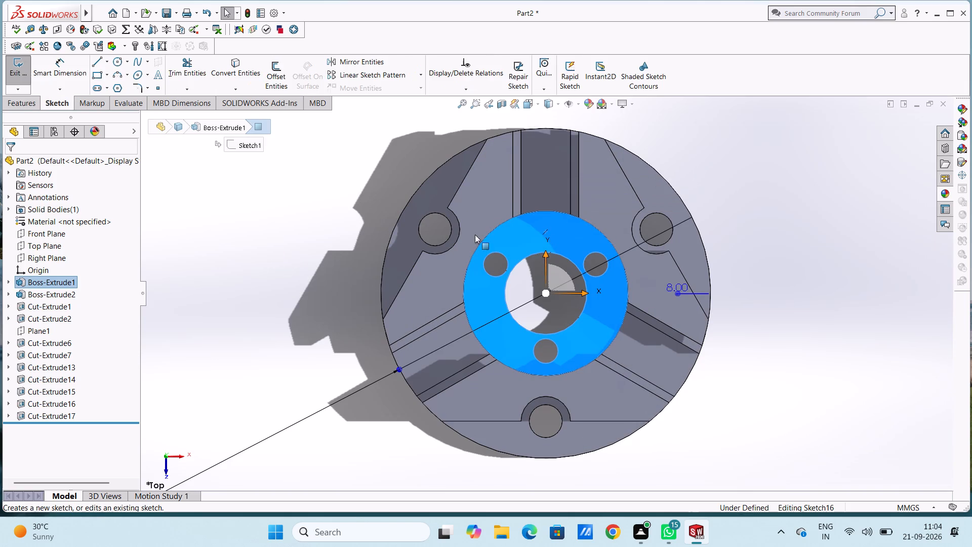
{"action": "left_click", "coordinate": [245, 237]}
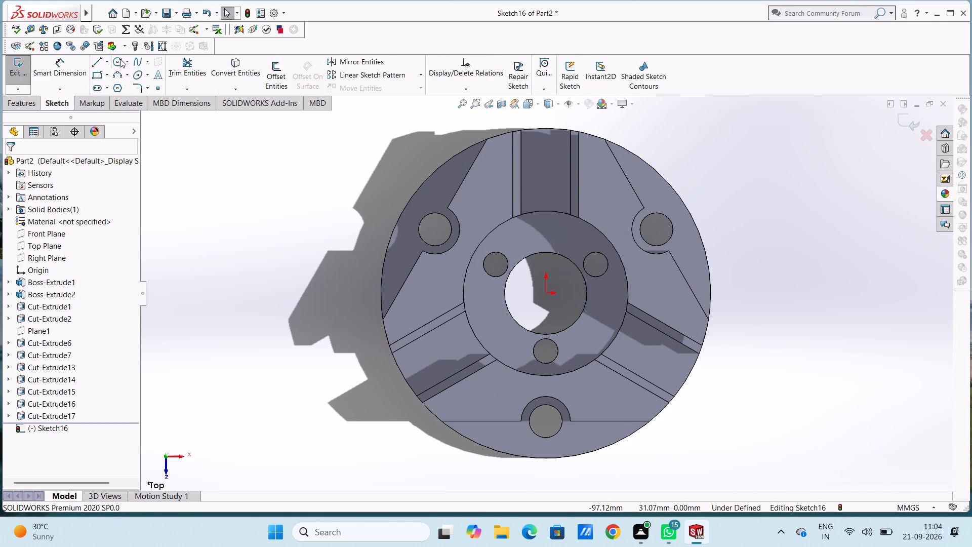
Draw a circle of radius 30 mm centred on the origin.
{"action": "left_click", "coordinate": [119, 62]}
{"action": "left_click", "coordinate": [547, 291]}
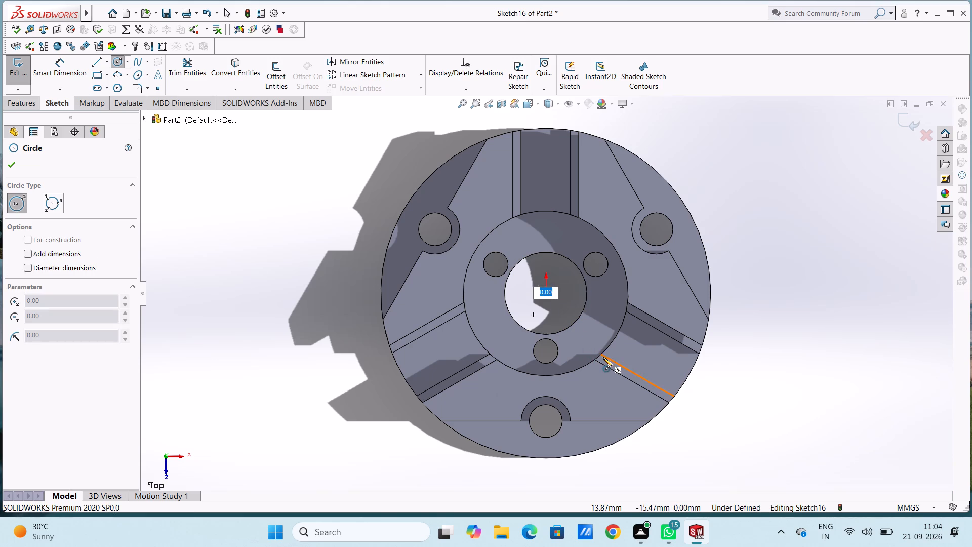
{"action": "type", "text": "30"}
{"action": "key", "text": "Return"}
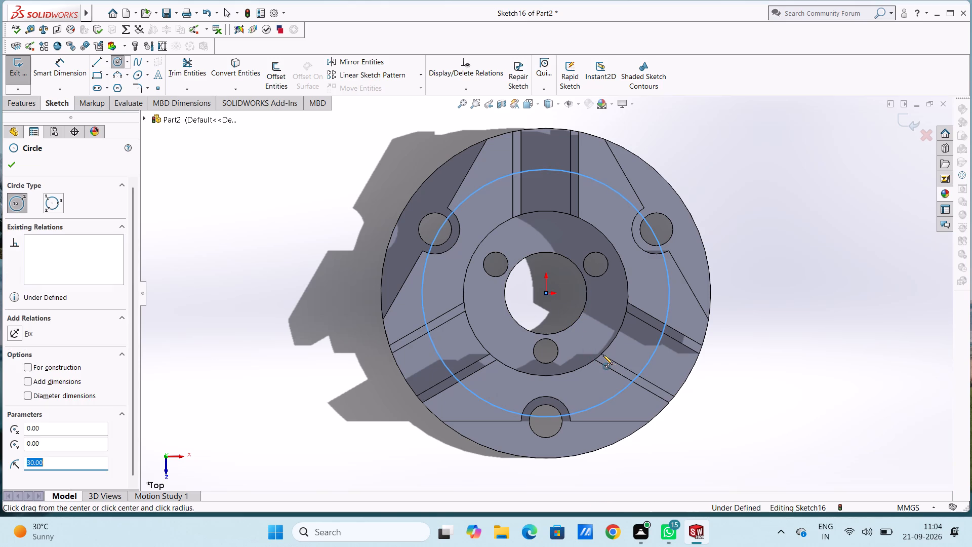
Draw two circles centred on the origin with radii 10 mm and 20 mm, matching the bore and recess edges.
{"action": "left_click", "coordinate": [545, 291]}
{"action": "left_click", "coordinate": [569, 328]}
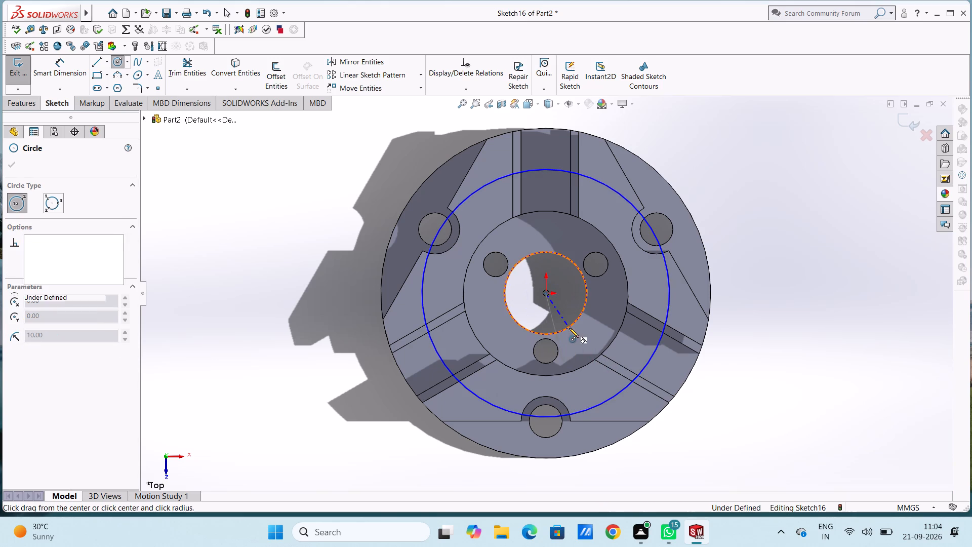
{"action": "left_click", "coordinate": [544, 292]}
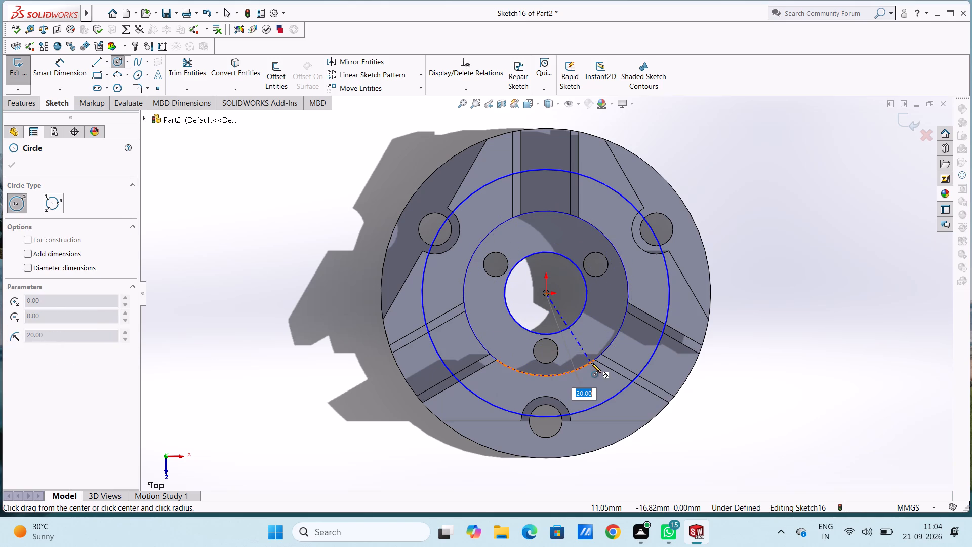
{"action": "left_click", "coordinate": [591, 362]}
{"action": "key", "text": "Escape"}
{"action": "key", "text": "Escape"}
{"action": "key", "text": "Escape"}
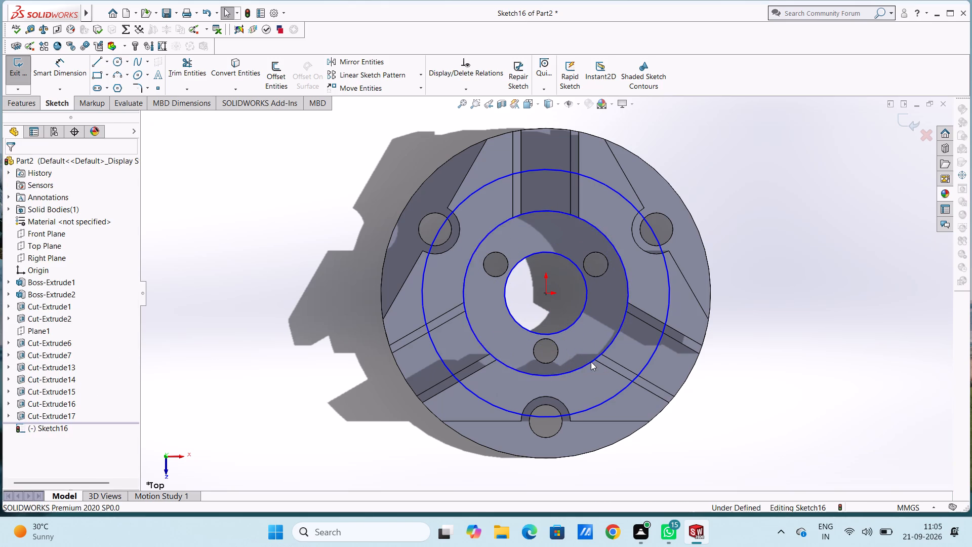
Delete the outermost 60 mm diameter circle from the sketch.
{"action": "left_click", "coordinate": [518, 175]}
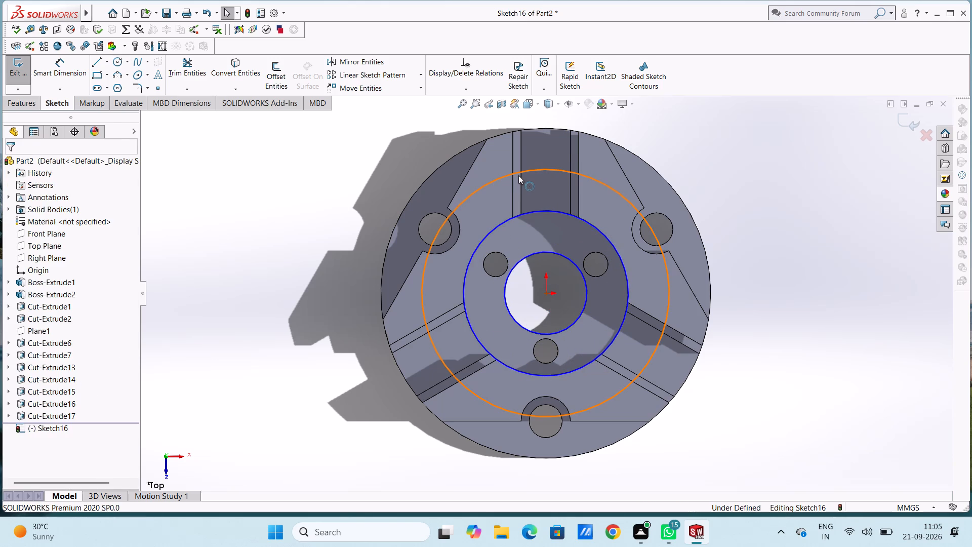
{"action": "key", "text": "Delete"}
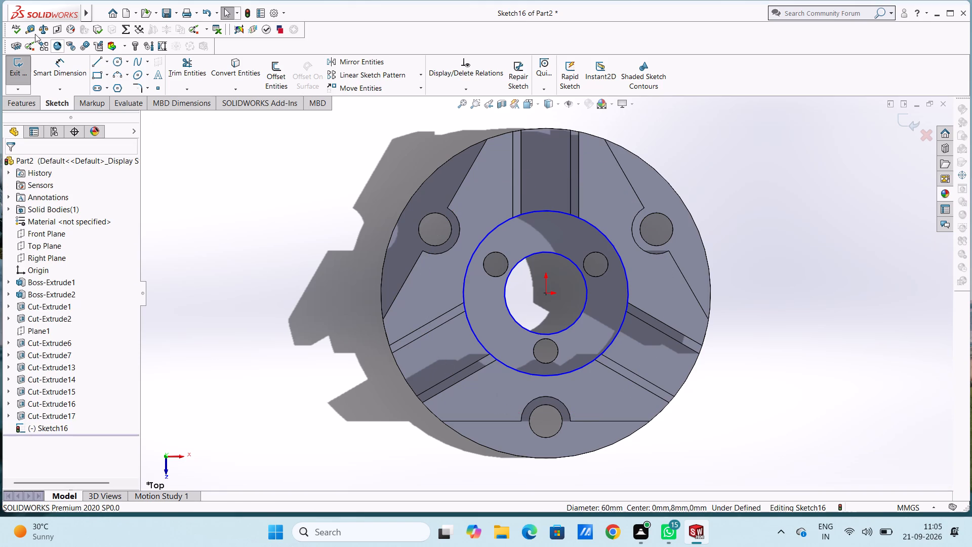
Draw three circles of radius 3 mm concentric with the three small holes in the recess floor, matching their edges.
{"action": "left_click", "coordinate": [117, 60]}
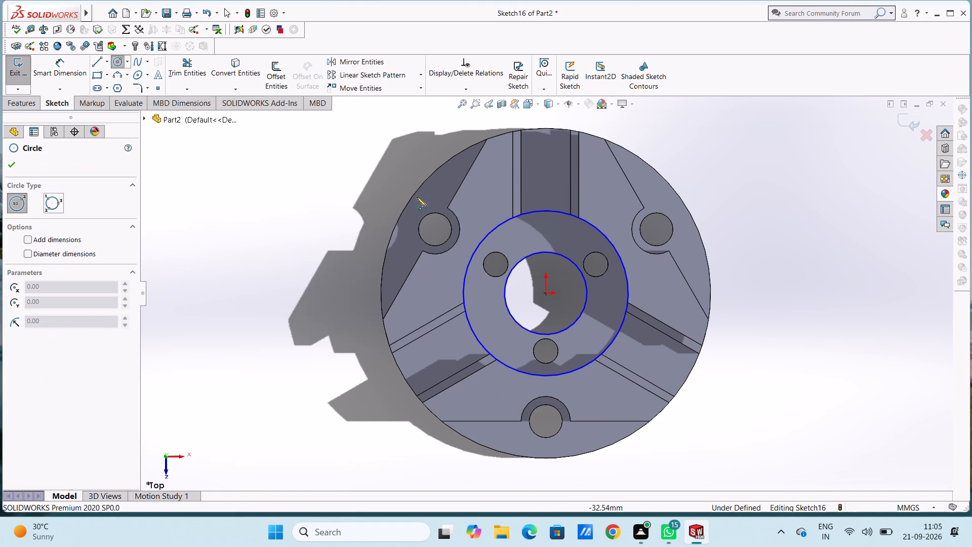
{"action": "left_click", "coordinate": [494, 264]}
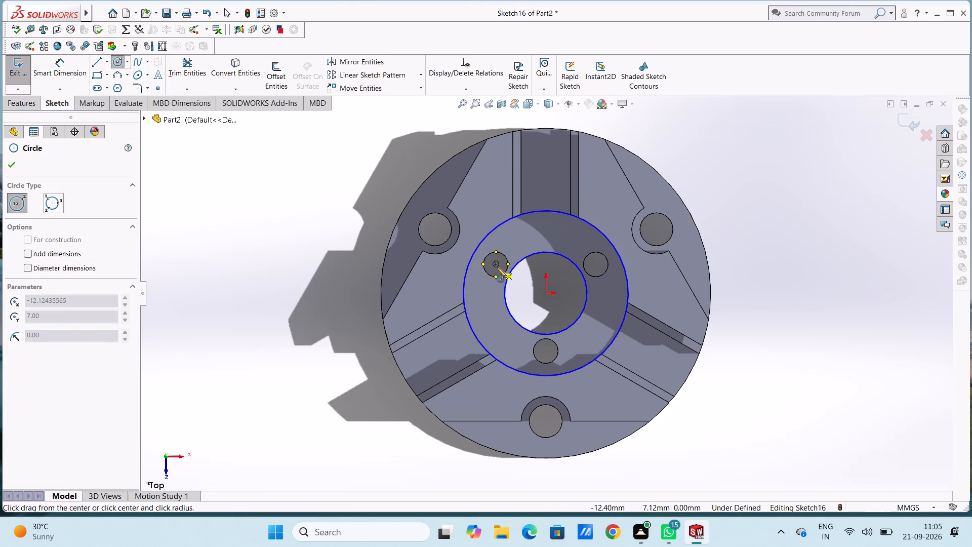
{"action": "left_click", "coordinate": [501, 273]}
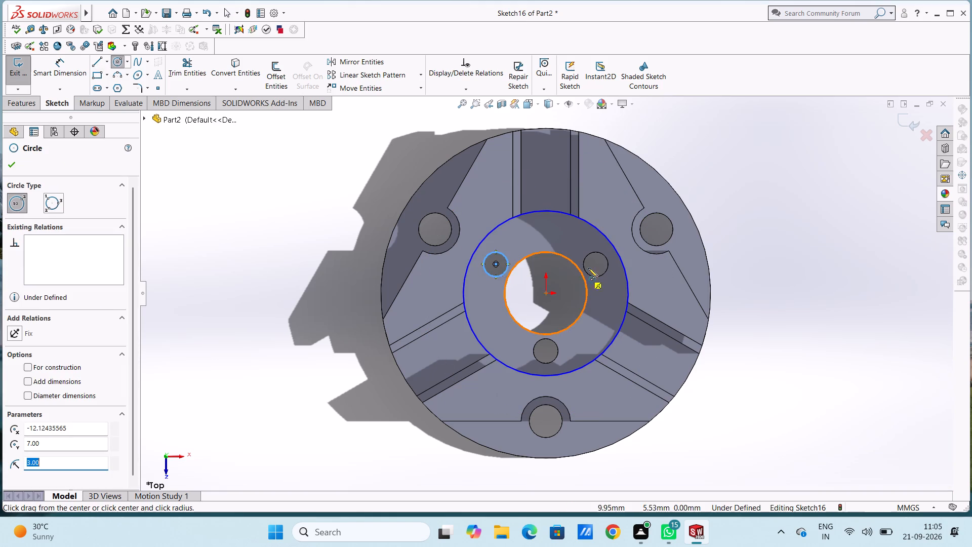
{"action": "left_click", "coordinate": [597, 263]}
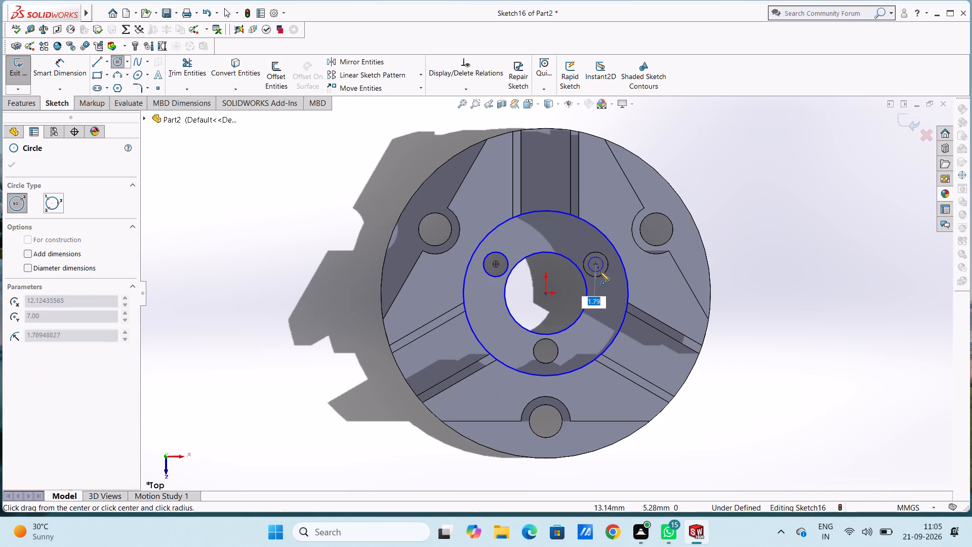
{"action": "left_click", "coordinate": [601, 276]}
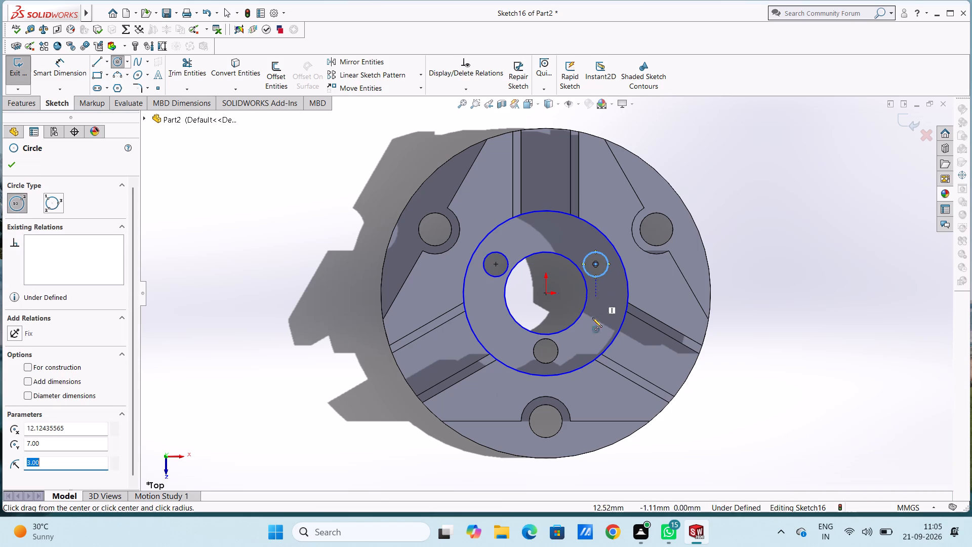
{"action": "left_click", "coordinate": [545, 351]}
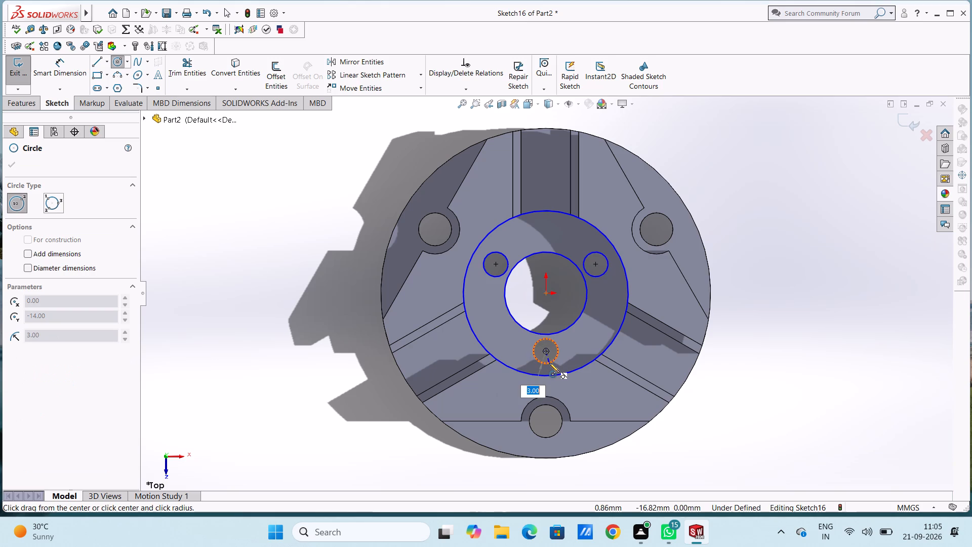
{"action": "left_click", "coordinate": [549, 363]}
{"action": "key", "text": "Escape"}
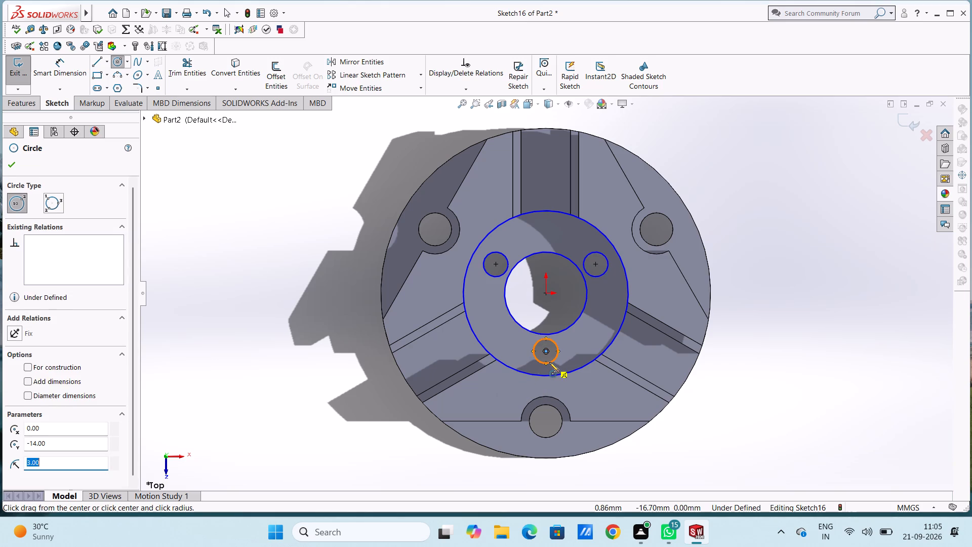
{"action": "key", "text": "Escape"}
{"action": "key", "text": "Escape"}
Dimension the two origin-centred circles, the outer diameter at 40 mm and the inner diameter at 20 mm.
{"action": "left_click", "coordinate": [65, 81]}
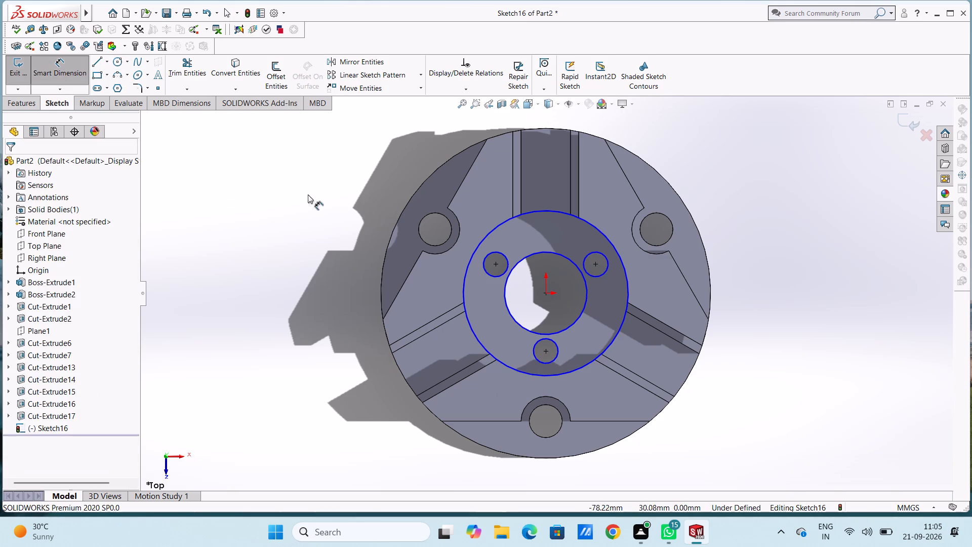
{"action": "left_click", "coordinate": [467, 278]}
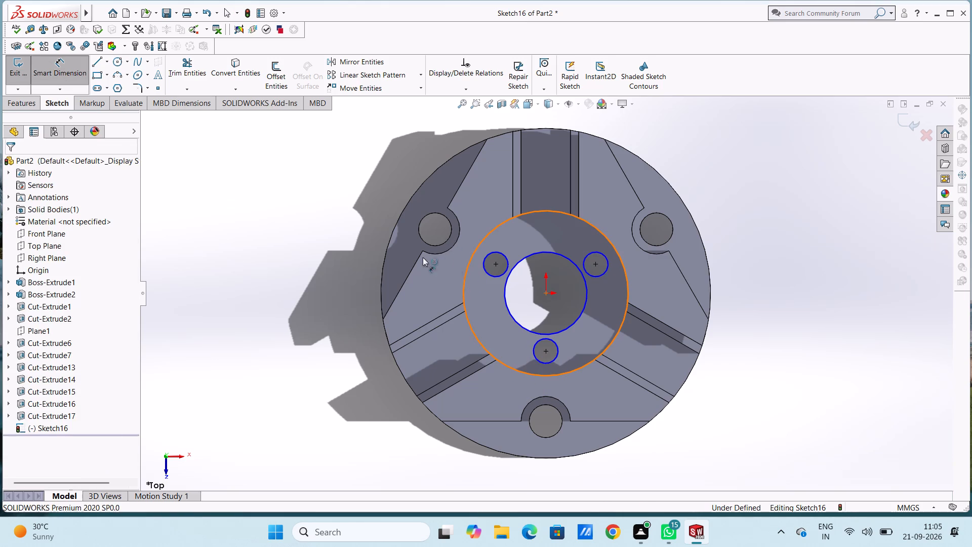
{"action": "left_click", "coordinate": [276, 194]}
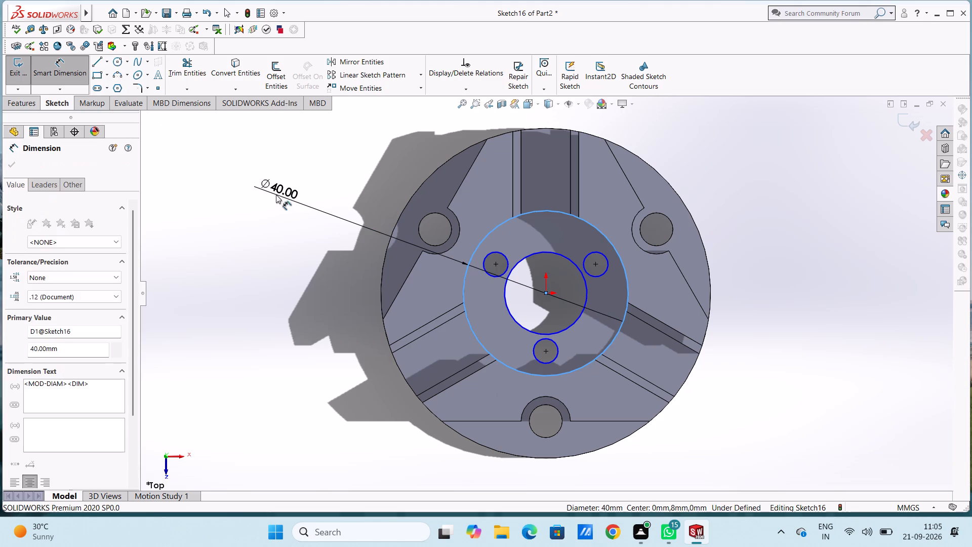
{"action": "left_click", "coordinate": [232, 184]}
{"action": "left_click", "coordinate": [194, 190]}
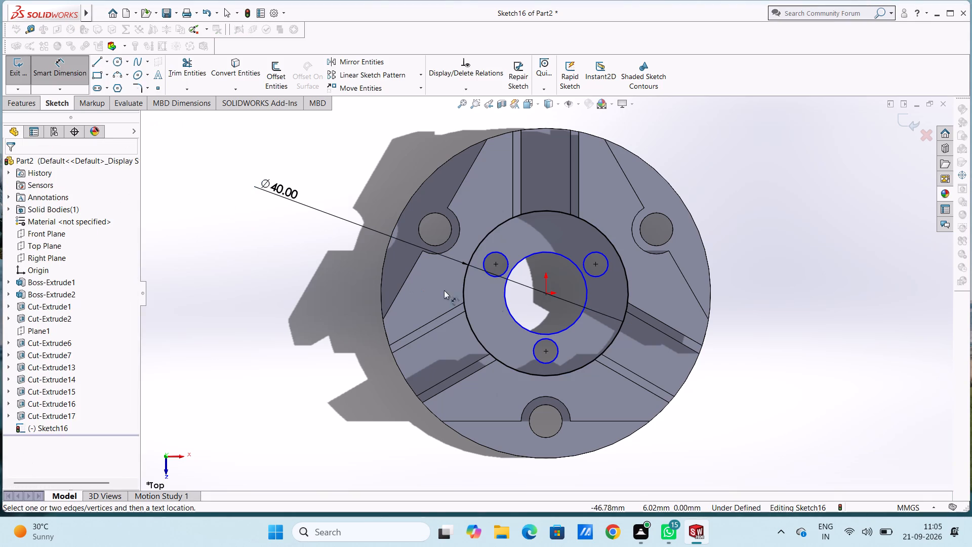
{"action": "left_click", "coordinate": [508, 305]}
{"action": "left_click", "coordinate": [316, 406]}
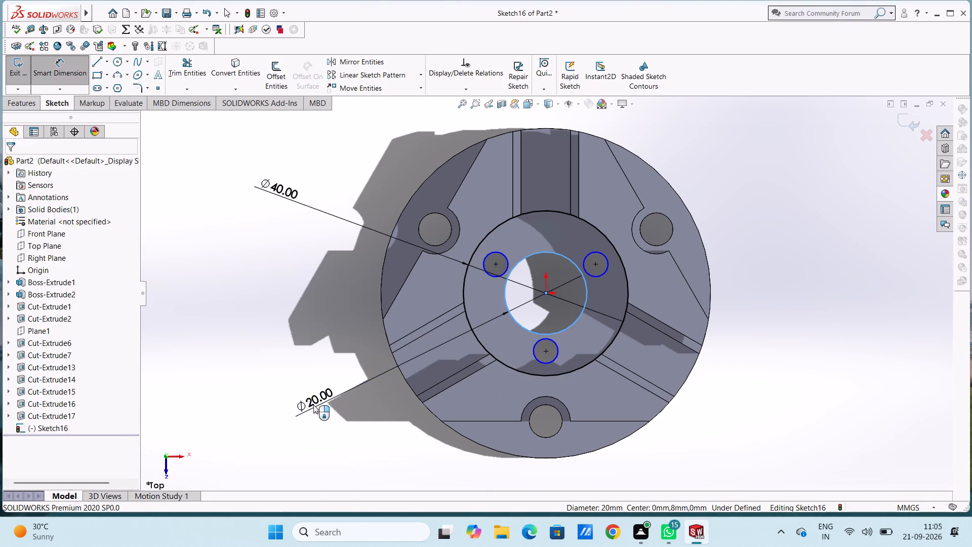
{"action": "left_click", "coordinate": [272, 387]}
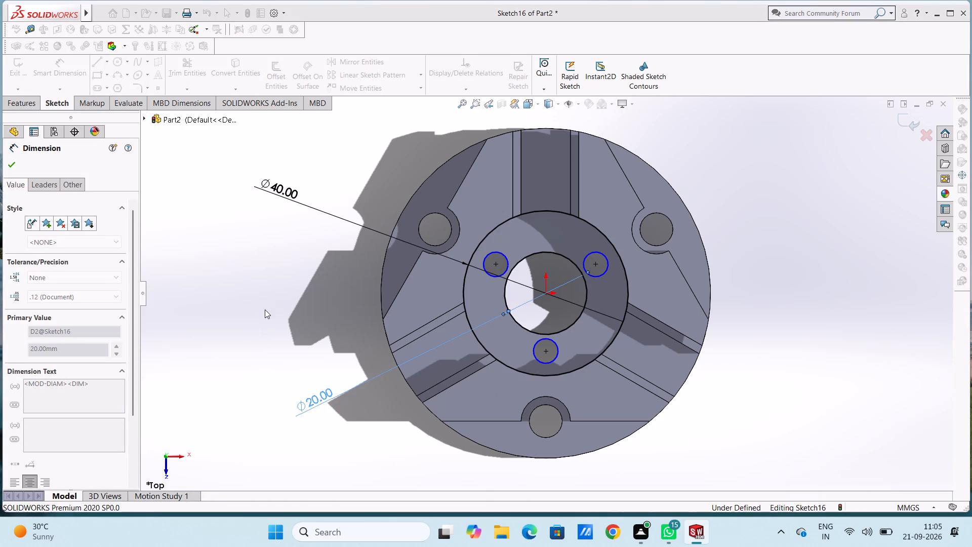
{"action": "left_click", "coordinate": [265, 309]}
Dimension each of the three small circles' diameters at 6 mm.
{"action": "left_click", "coordinate": [486, 273]}
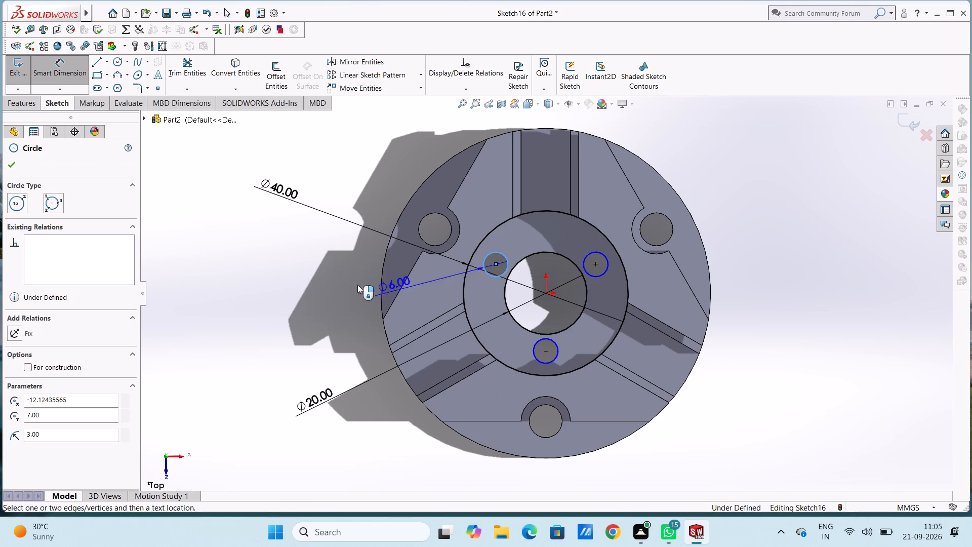
{"action": "left_click", "coordinate": [266, 281]}
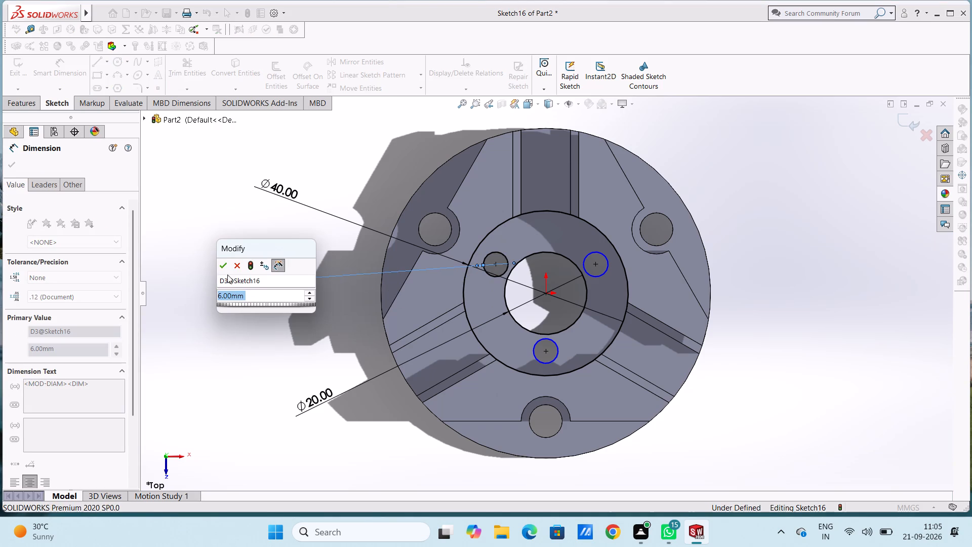
{"action": "left_click", "coordinate": [221, 266]}
{"action": "left_click", "coordinate": [209, 220]}
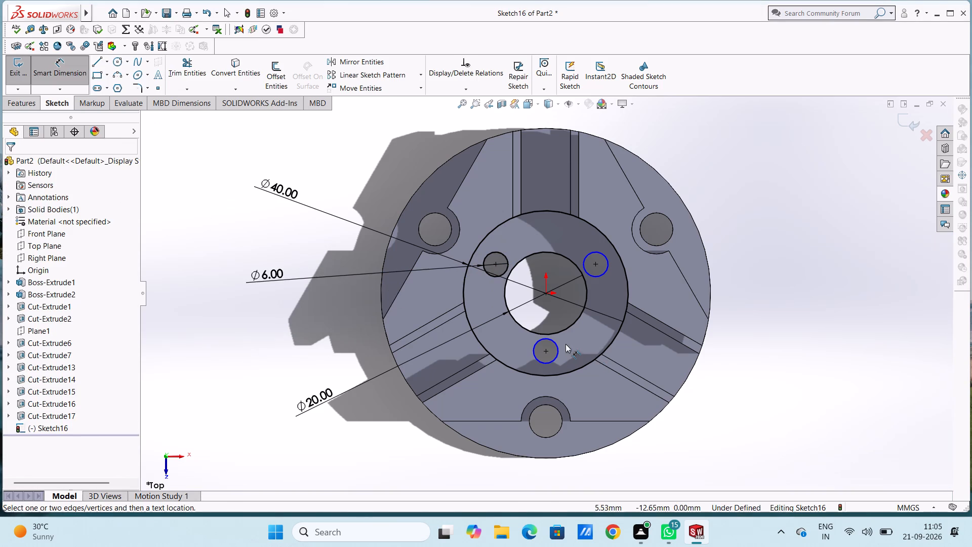
{"action": "left_click", "coordinate": [555, 342]}
{"action": "left_click", "coordinate": [804, 294]}
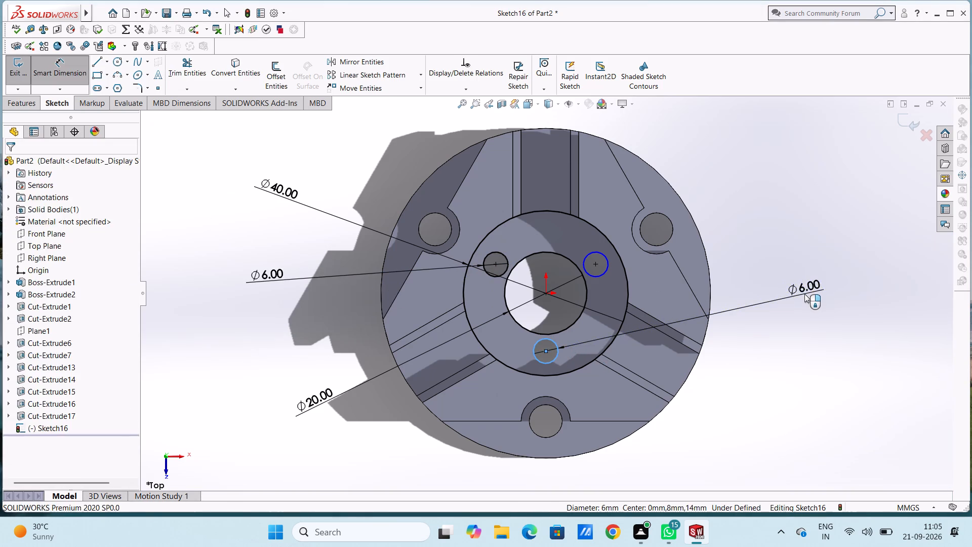
{"action": "left_click", "coordinate": [762, 282]}
{"action": "left_click", "coordinate": [773, 207]}
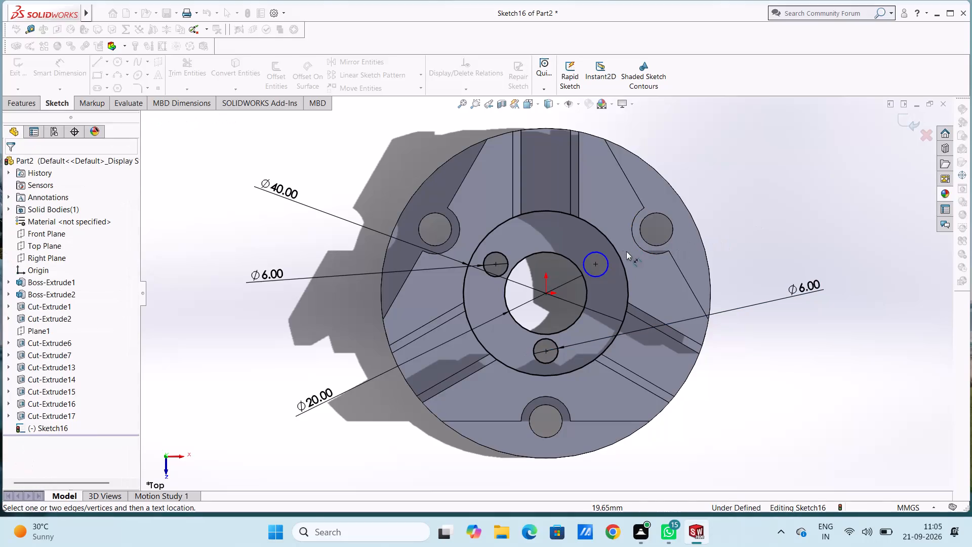
{"action": "left_click", "coordinate": [598, 255]}
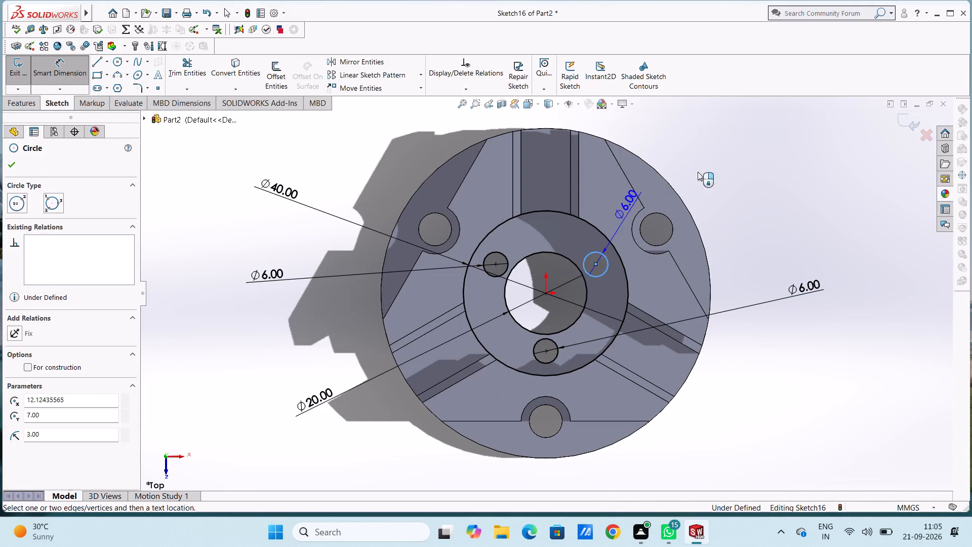
{"action": "left_click", "coordinate": [732, 158]}
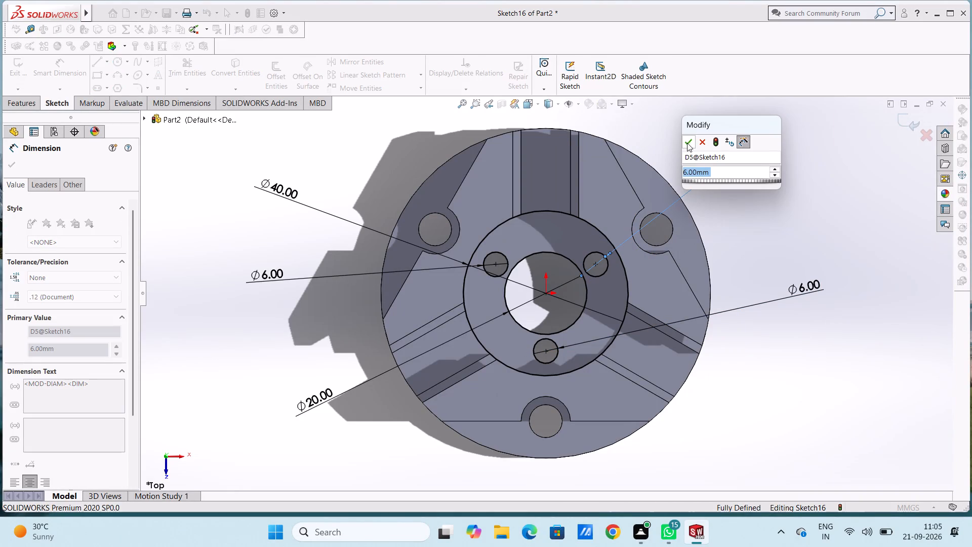
{"action": "left_click", "coordinate": [687, 142]}
{"action": "left_click", "coordinate": [675, 126]}
{"action": "key", "text": "Escape"}
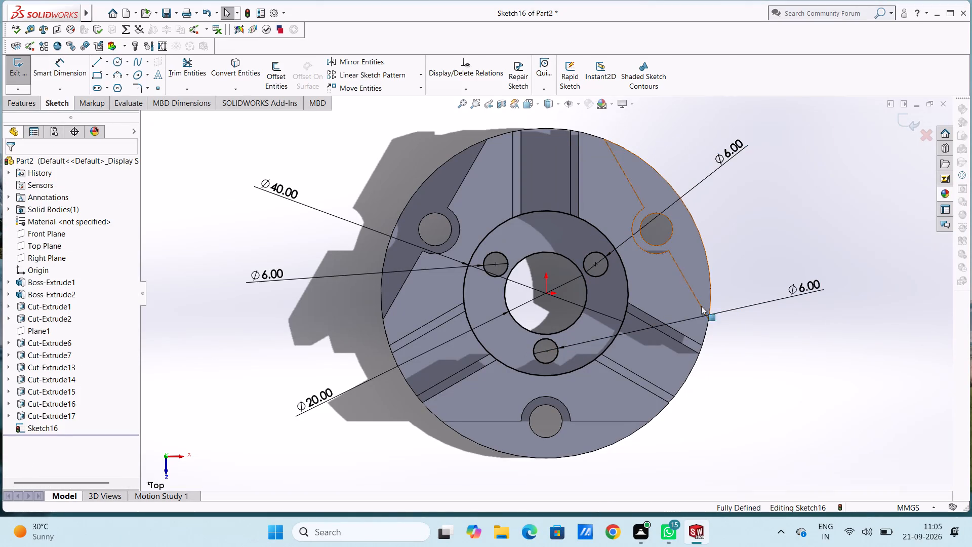
{"action": "key", "text": "Escape"}
Extrude the 40 mm ring sketch with its 20 mm bore and three 6 mm holes by 2 mm, merged with the body.
{"action": "middle_click_drag", "start_coordinate": [728, 415], "coordinate": [706, 388]}
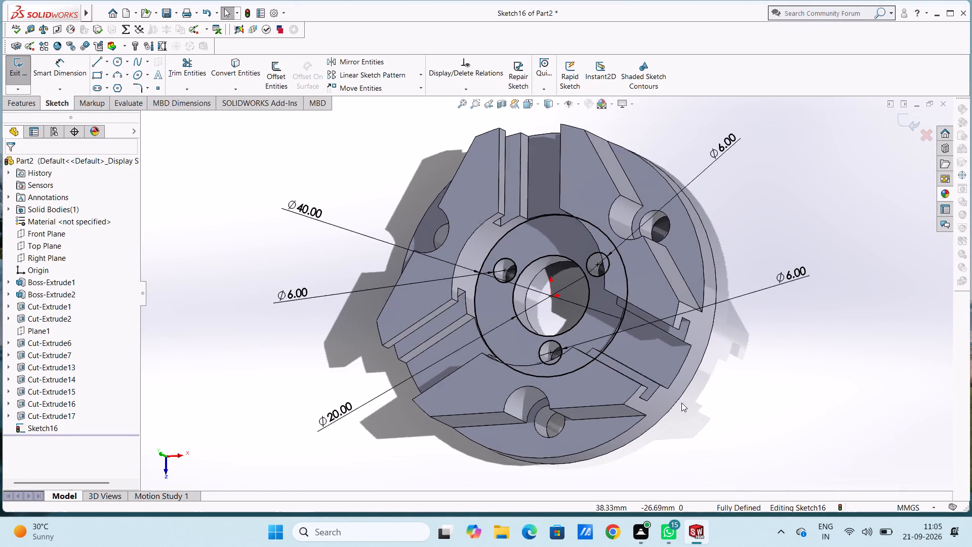
{"action": "left_click", "coordinate": [17, 103]}
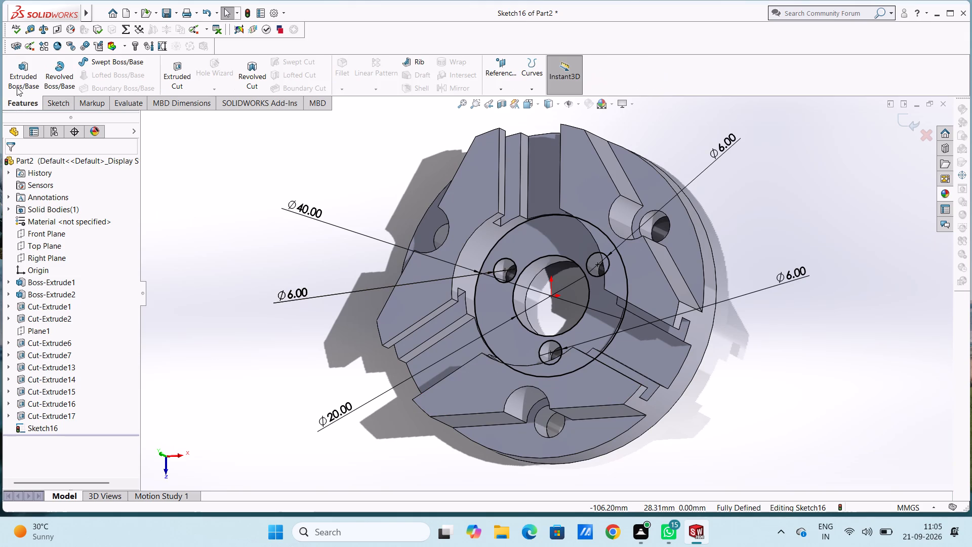
{"action": "left_click", "coordinate": [18, 78]}
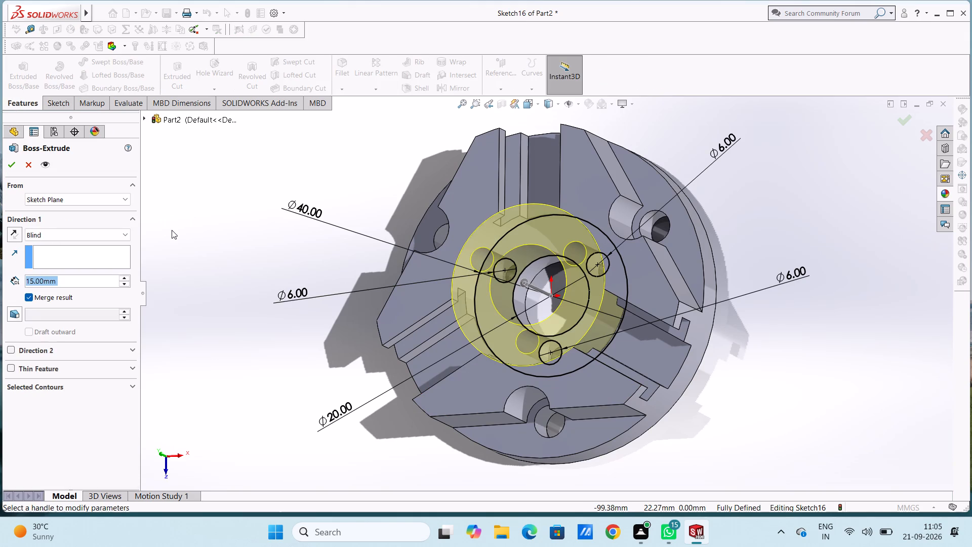
{"action": "key", "text": "2"}
{"action": "key", "text": "Return"}
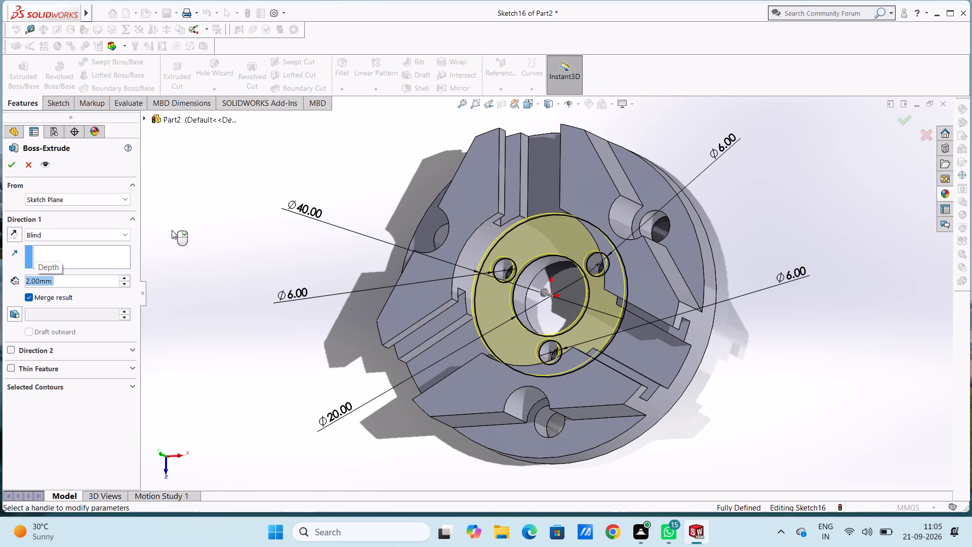
{"action": "left_click", "coordinate": [12, 166]}
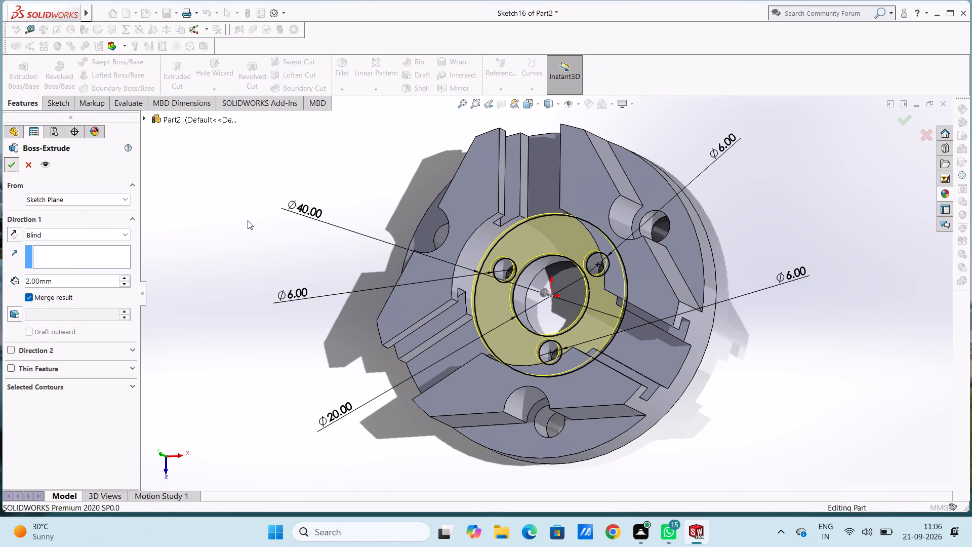
{"action": "left_click", "coordinate": [222, 223]}
Fillet the rim of the outer 8 mm hole on the +X side with a 1 mm radius.
{"action": "middle_click_drag", "start_coordinate": [226, 225], "coordinate": [253, 192]}
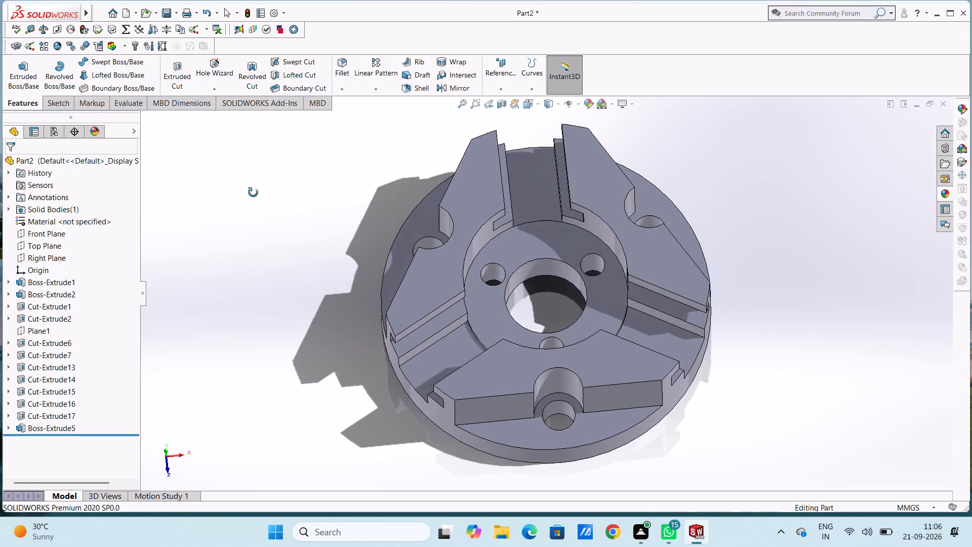
{"action": "middle_click_drag", "start_coordinate": [253, 192], "coordinate": [257, 248]}
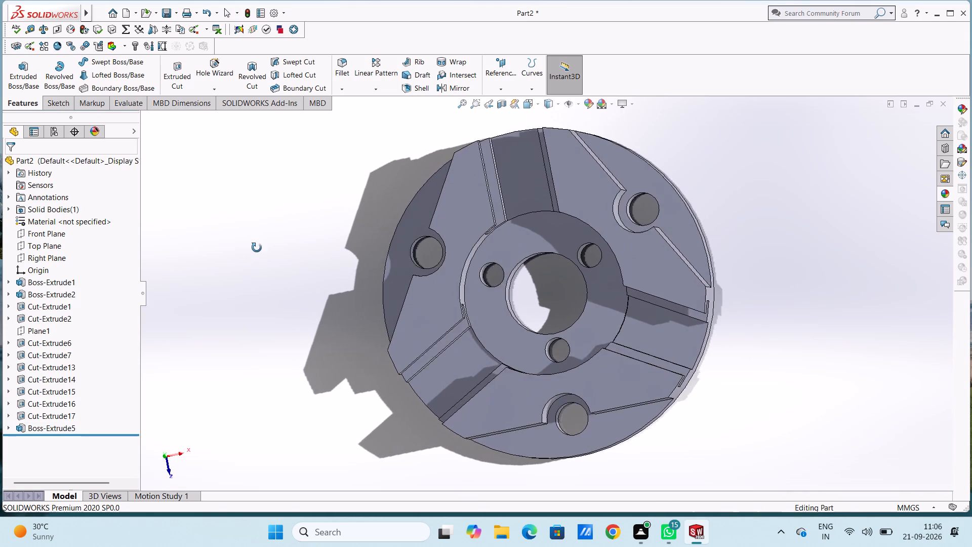
{"action": "middle_click_drag", "start_coordinate": [257, 248], "coordinate": [266, 266]}
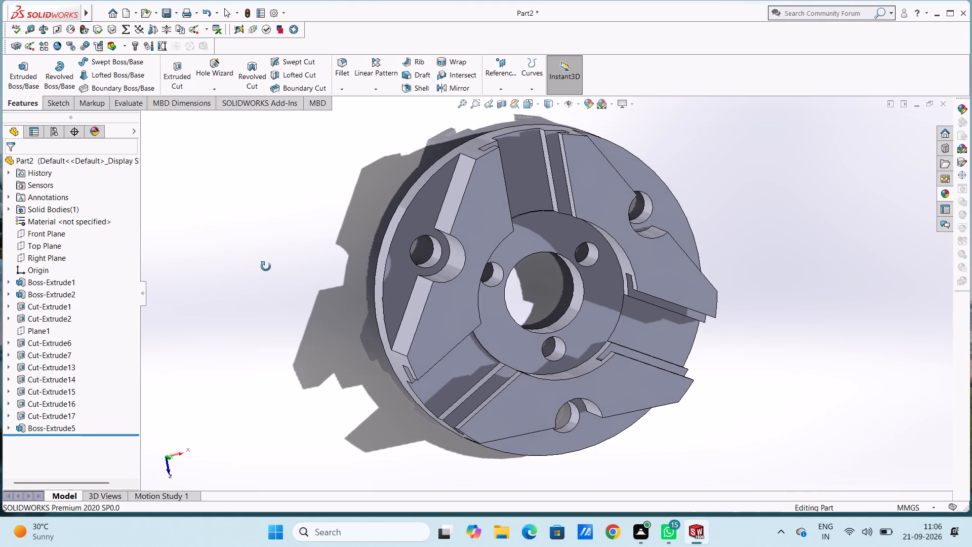
{"action": "middle_click_drag", "start_coordinate": [266, 266], "coordinate": [253, 244]}
{"action": "middle_click_drag", "start_coordinate": [253, 244], "coordinate": [239, 248]}
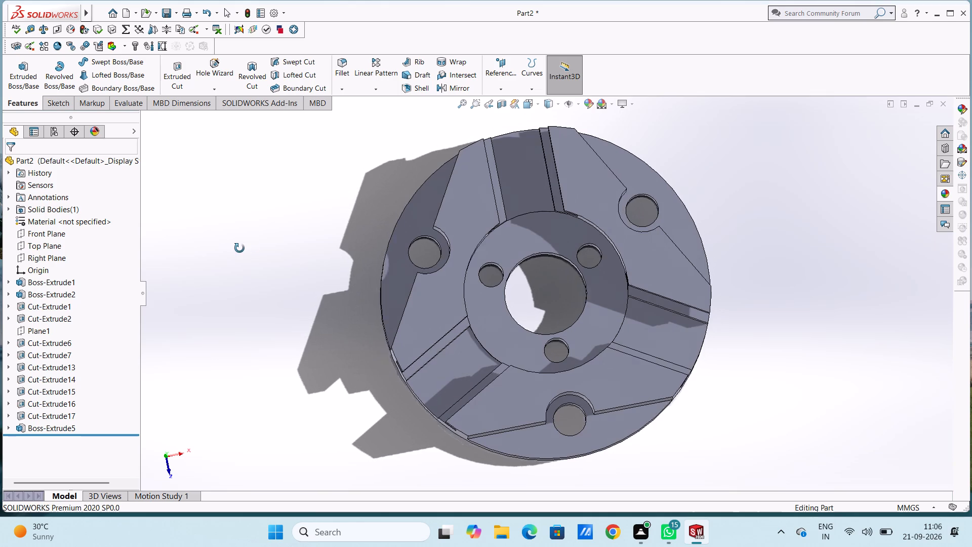
{"action": "middle_click_drag", "start_coordinate": [239, 248], "coordinate": [225, 270]}
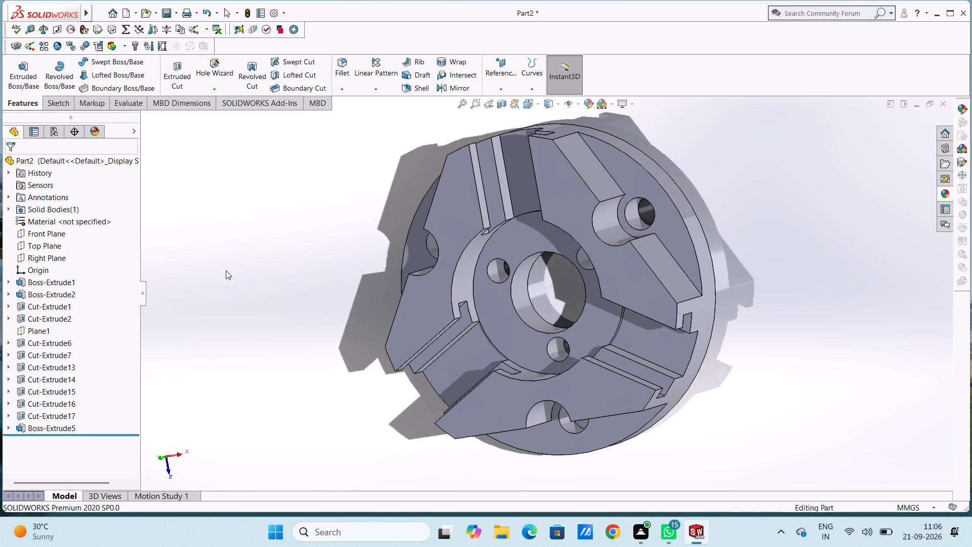
{"action": "left_click", "coordinate": [334, 63]}
{"action": "scroll", "coordinate": [601, 166], "scroll_direction": "down", "scroll_amount": 8}
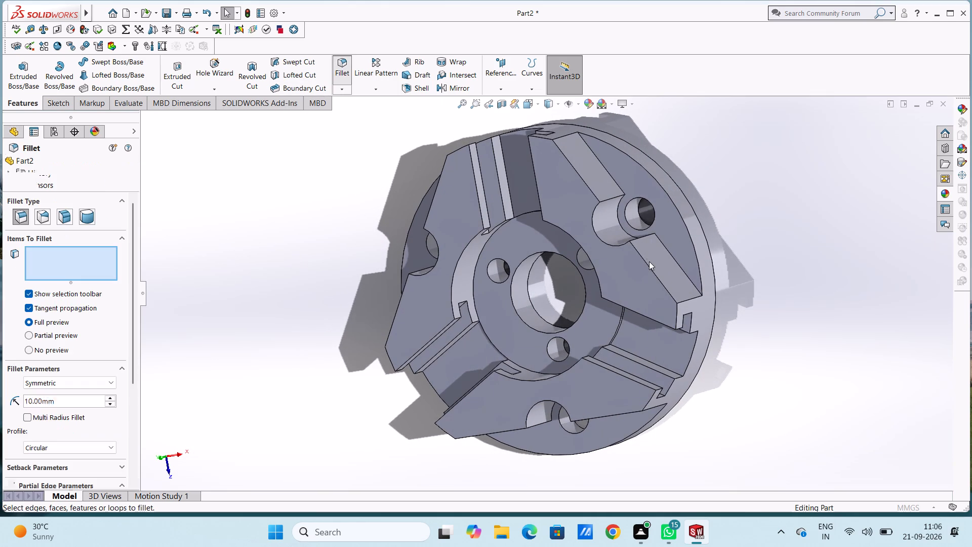
{"action": "scroll", "coordinate": [629, 199], "scroll_direction": "down", "scroll_amount": 5}
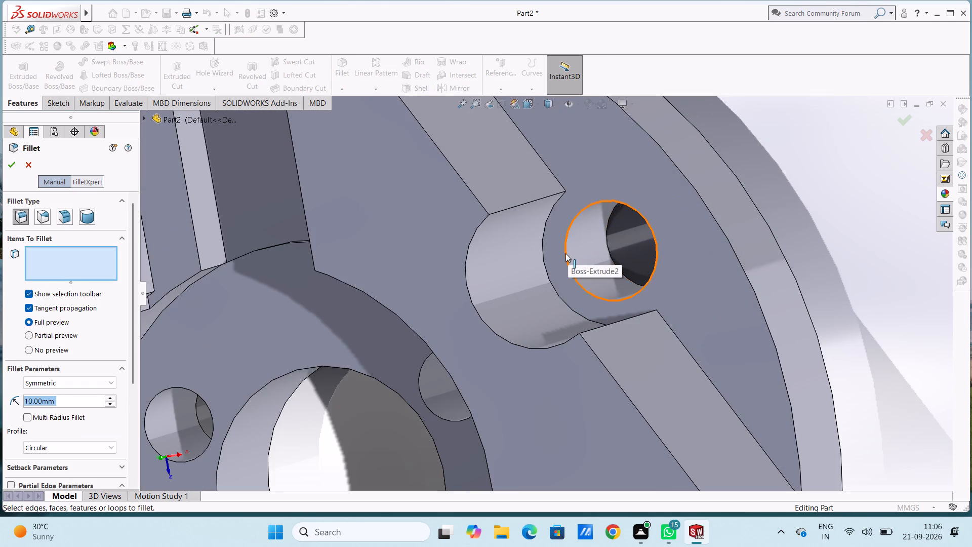
{"action": "left_click", "coordinate": [565, 253]}
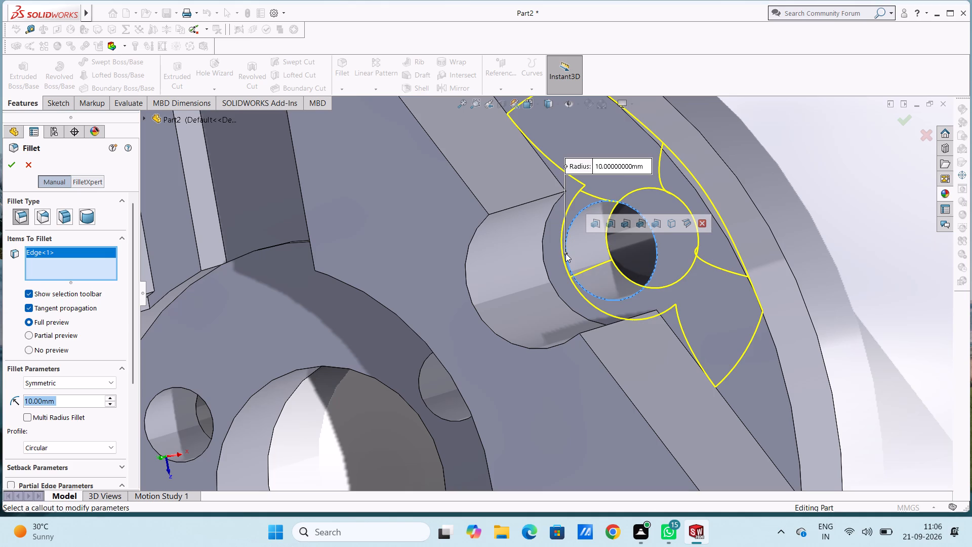
{"action": "key", "text": "2"}
{"action": "key", "text": "Return"}
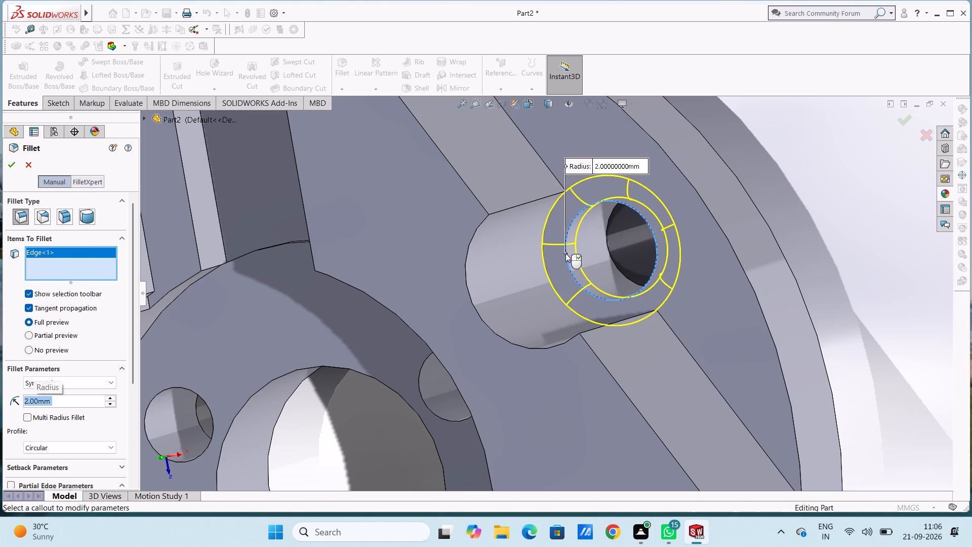
{"action": "key", "text": "3"}
{"action": "key", "text": "Return"}
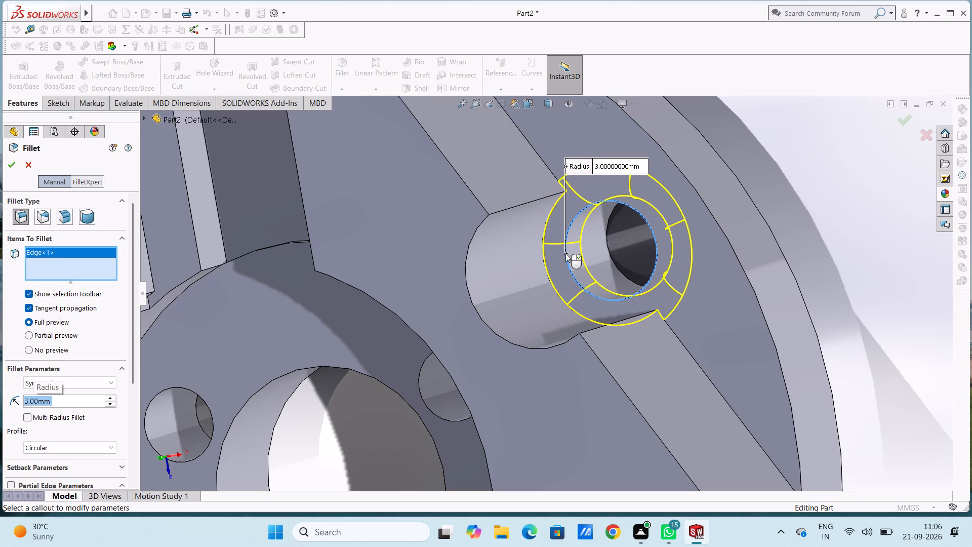
{"action": "key", "text": "1"}
{"action": "key", "text": "Return"}
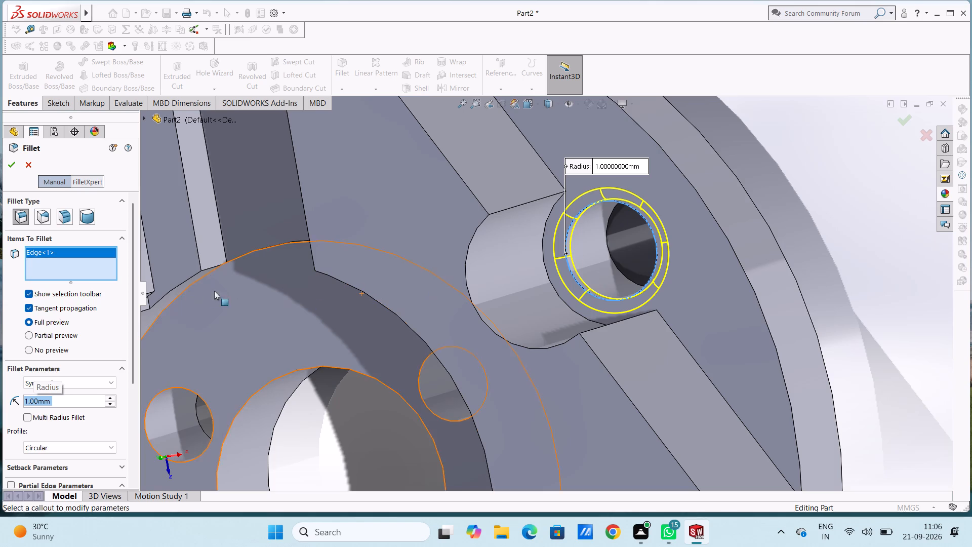
{"action": "left_click", "coordinate": [9, 161]}
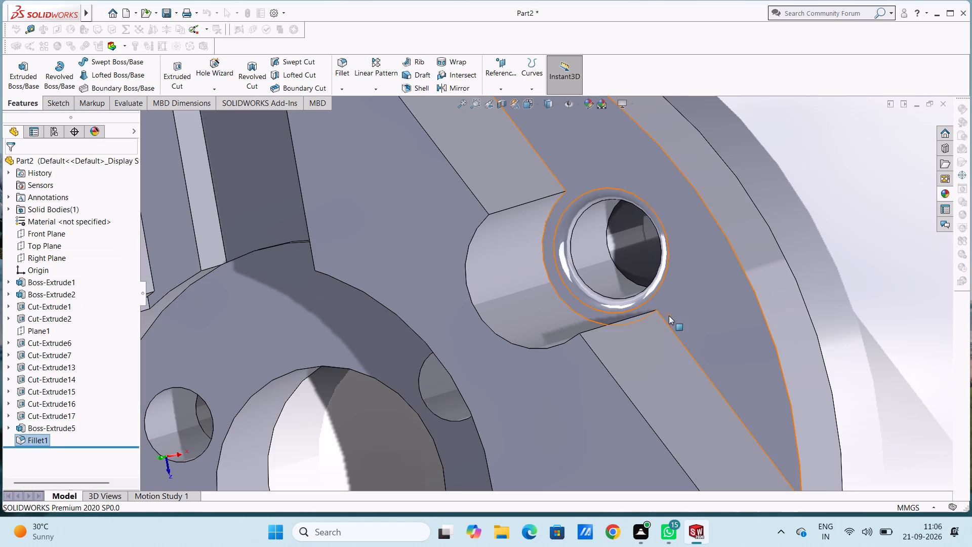
Fillet the rims of the other two outer 8 mm holes with a 1 mm radius.
{"action": "scroll", "coordinate": [669, 316], "scroll_direction": "up", "scroll_amount": 4}
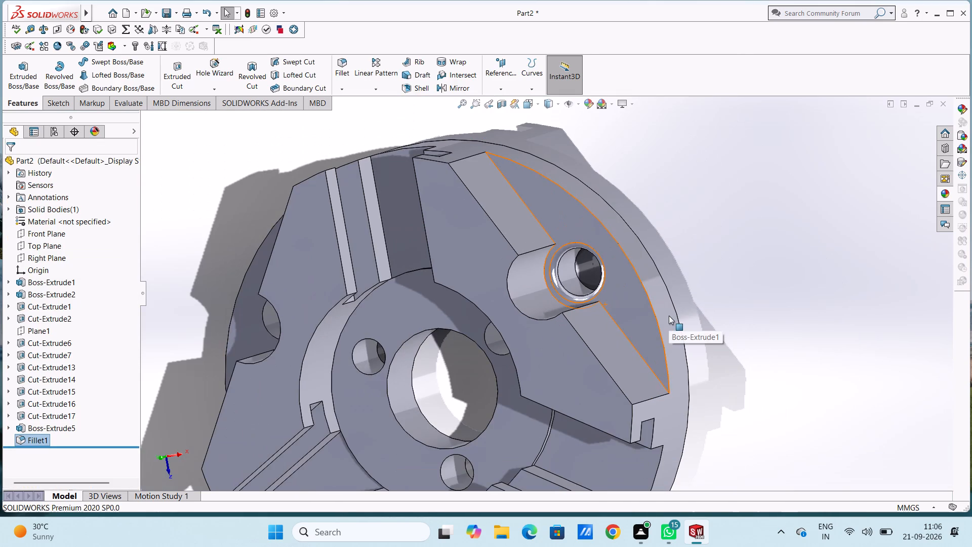
{"action": "scroll", "coordinate": [669, 316], "scroll_direction": "up", "scroll_amount": 4}
{"action": "scroll", "coordinate": [484, 450], "scroll_direction": "down", "scroll_amount": 5}
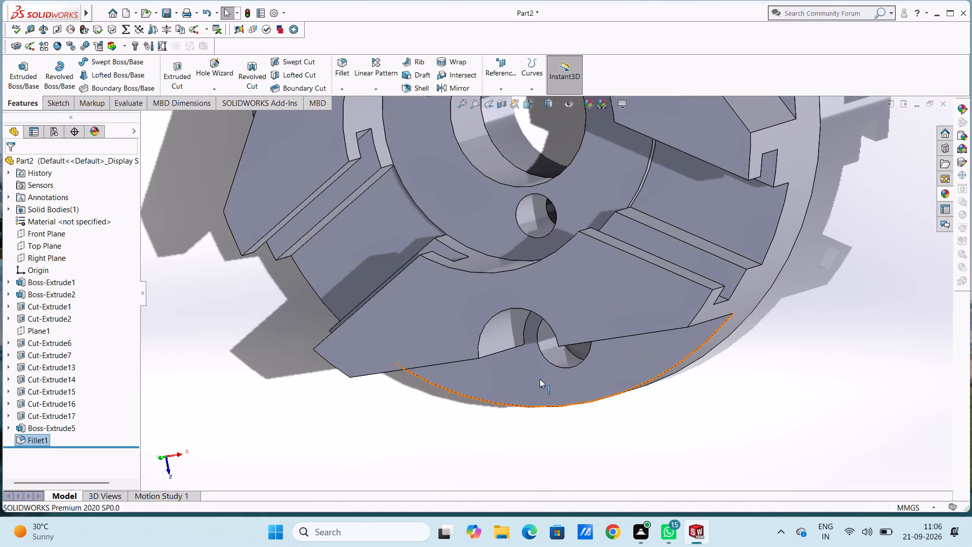
{"action": "left_click", "coordinate": [554, 364]}
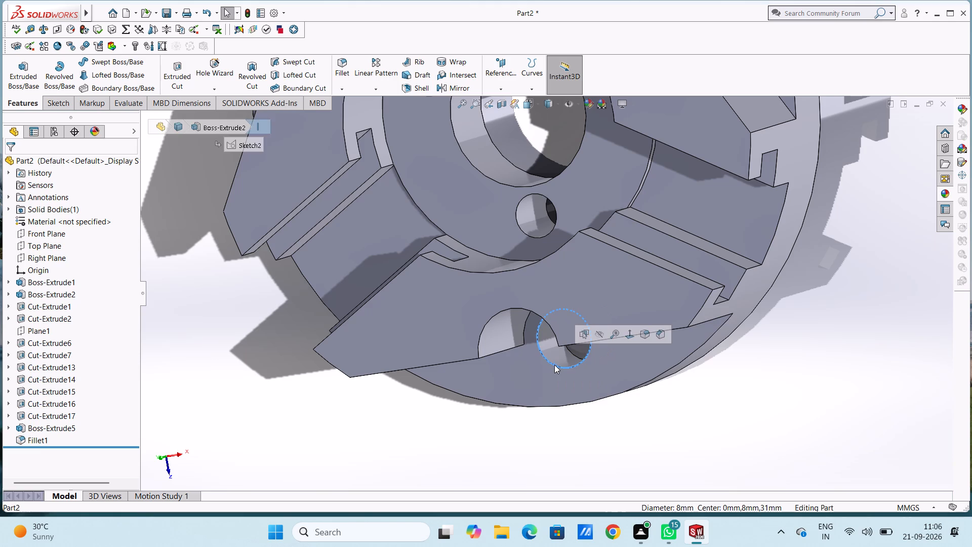
{"action": "middle_click_drag", "start_coordinate": [366, 251], "coordinate": [412, 257]}
{"action": "scroll", "coordinate": [412, 257], "scroll_direction": "up", "scroll_amount": 5}
{"action": "scroll", "coordinate": [486, 211], "scroll_direction": "down", "scroll_amount": 4}
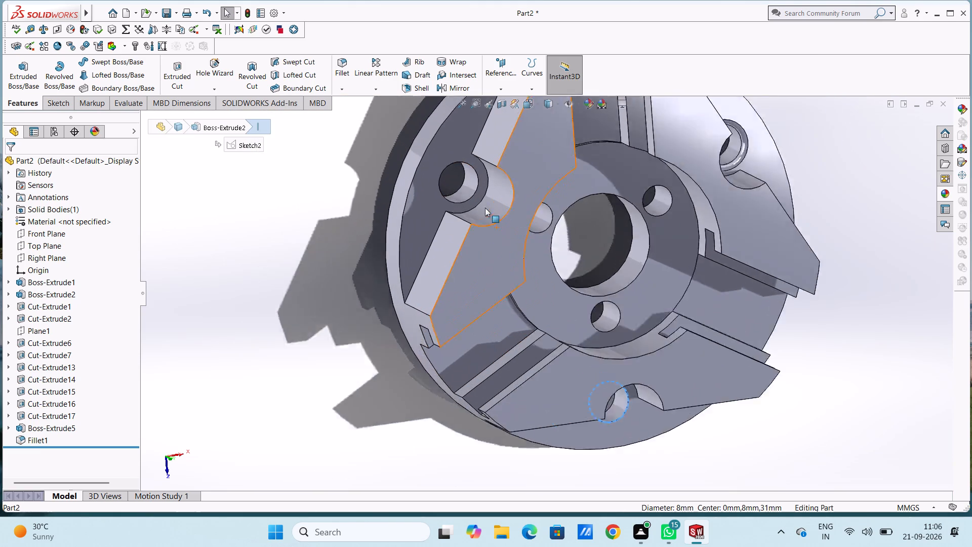
{"action": "scroll", "coordinate": [485, 208], "scroll_direction": "down", "scroll_amount": 2}
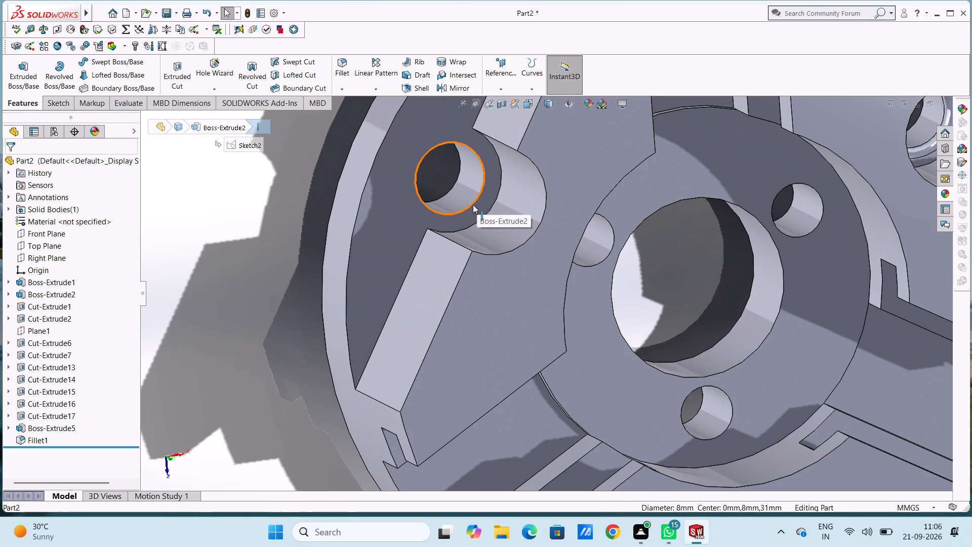
{"action": "left_click", "coordinate": [473, 205]}
{"action": "left_click", "coordinate": [344, 62]}
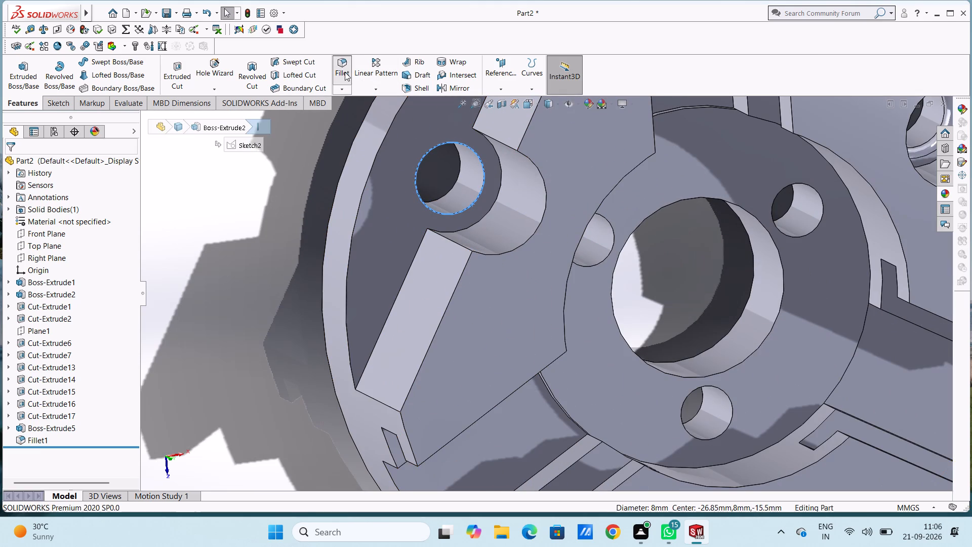
{"action": "scroll", "coordinate": [459, 270], "scroll_direction": "up", "scroll_amount": 5}
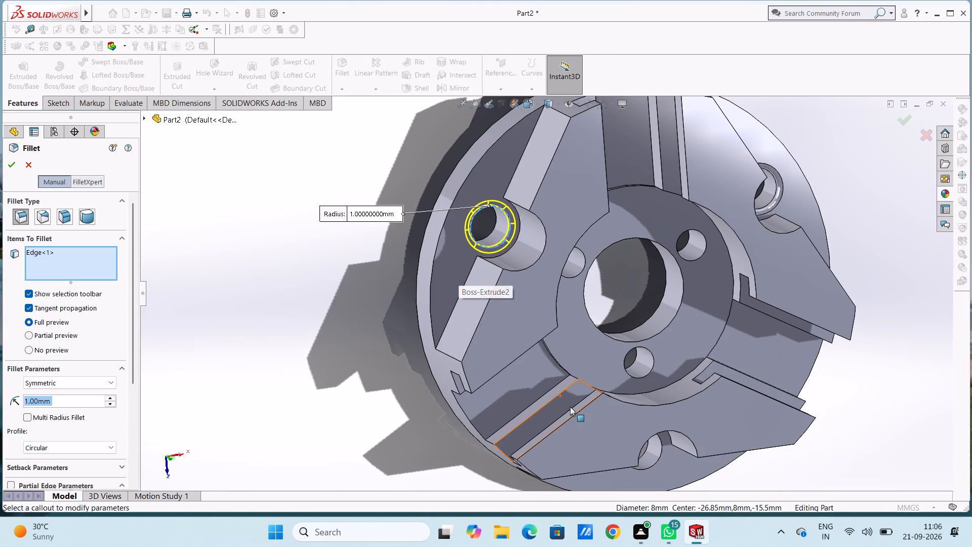
{"action": "scroll", "coordinate": [570, 407], "scroll_direction": "up", "scroll_amount": 1}
{"action": "middle_click_drag", "start_coordinate": [570, 406], "coordinate": [540, 357]}
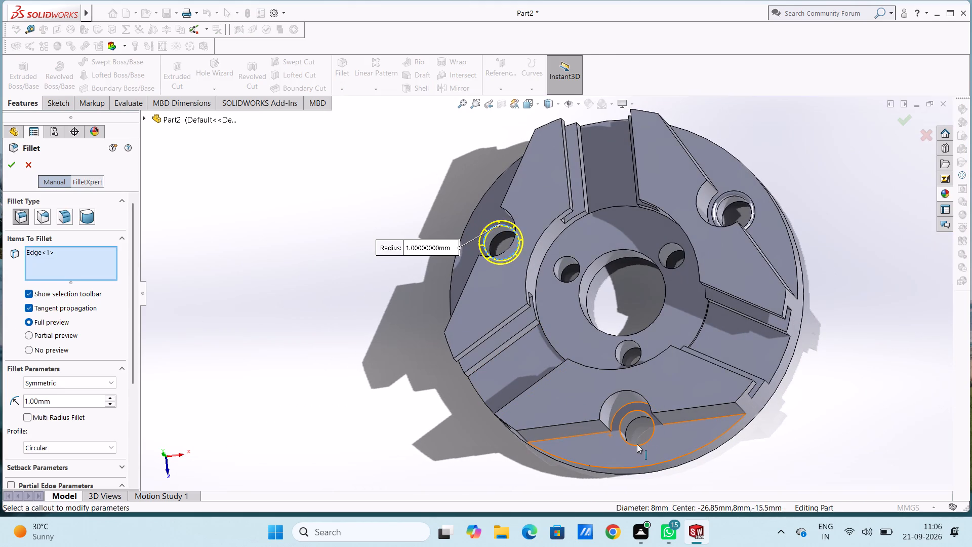
{"action": "left_click", "coordinate": [638, 445]}
{"action": "scroll", "coordinate": [497, 415], "scroll_direction": "up", "scroll_amount": 5}
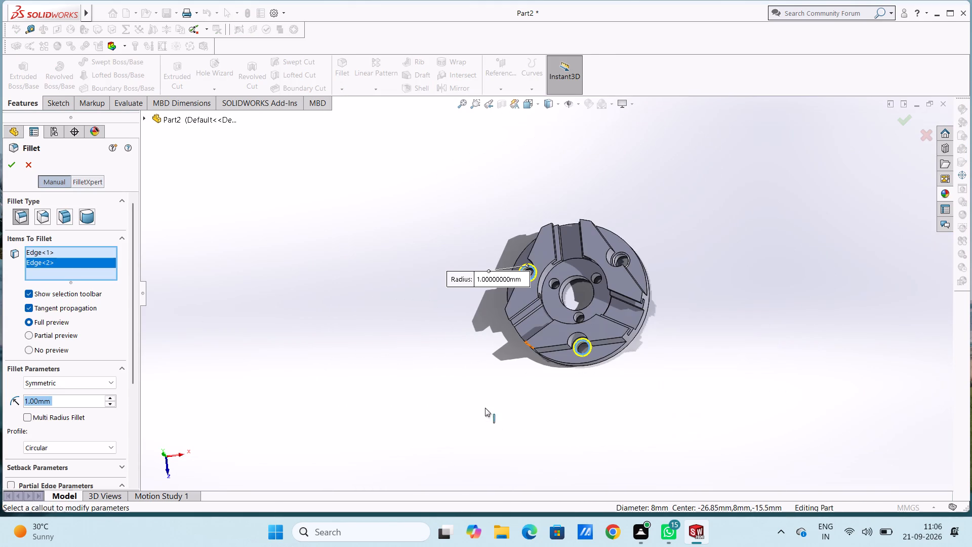
{"action": "left_click", "coordinate": [6, 165]}
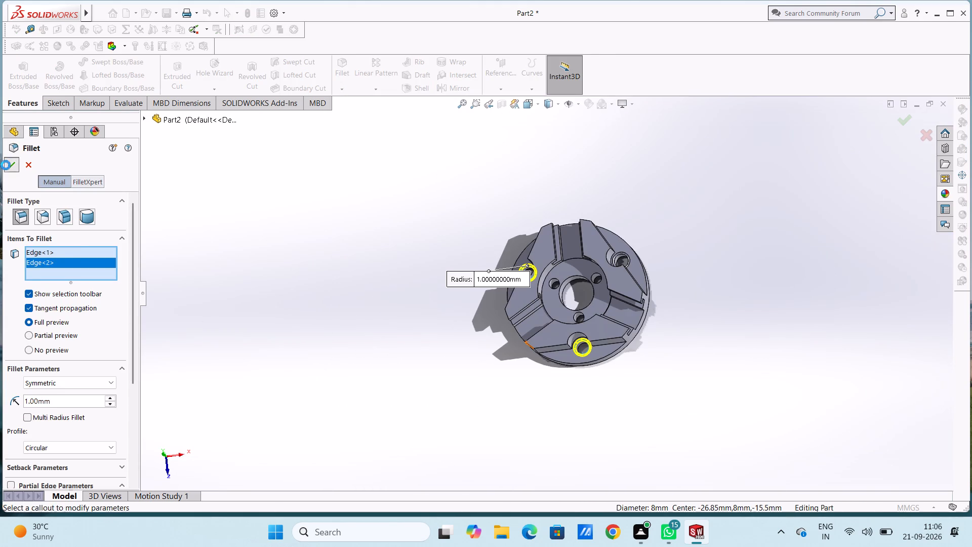
Start a sketch on the floor of the radial slot on the -Z side and draw an origin-centred circle of radius 30 mm.
{"action": "middle_click_drag", "start_coordinate": [366, 285], "coordinate": [363, 325]}
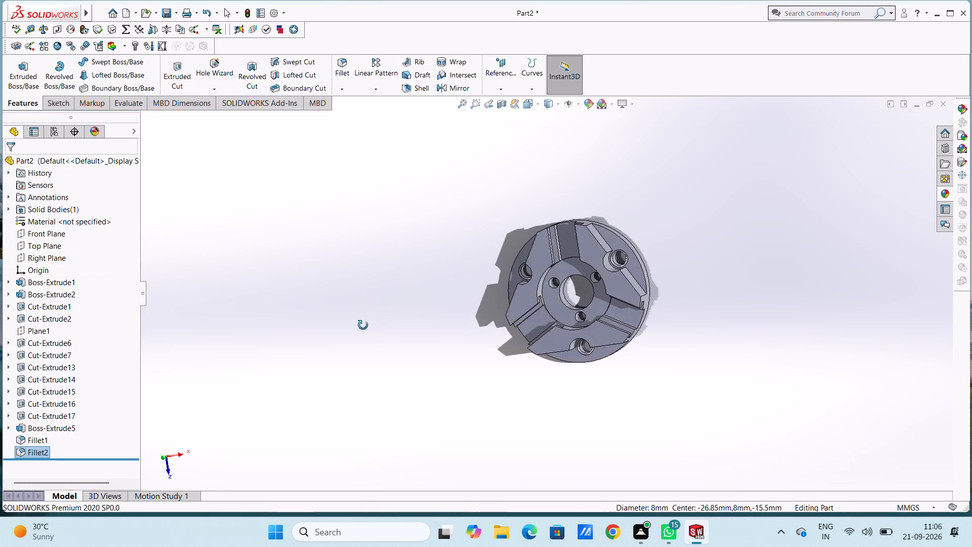
{"action": "middle_click_drag", "start_coordinate": [363, 325], "coordinate": [375, 326]}
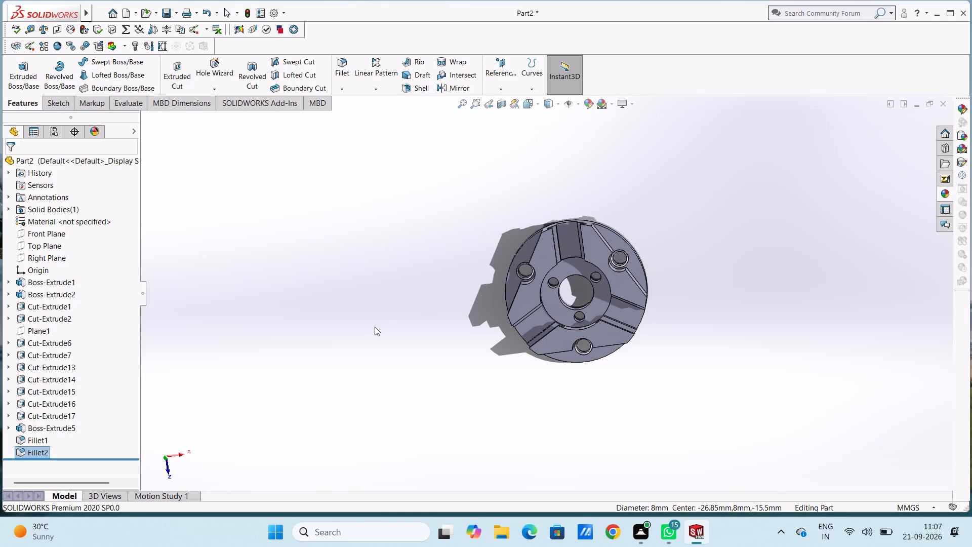
{"action": "key", "text": "ctrl+5"}
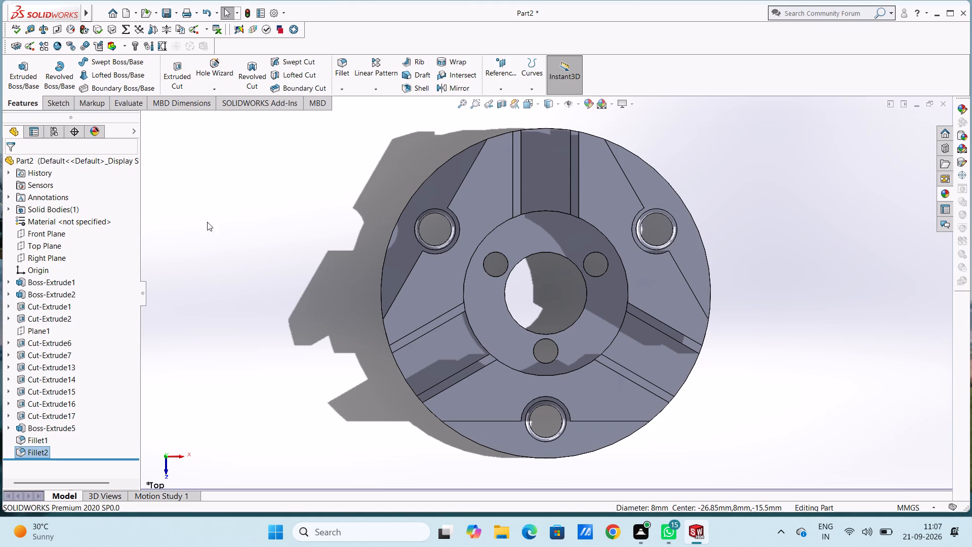
{"action": "left_click", "coordinate": [545, 180]}
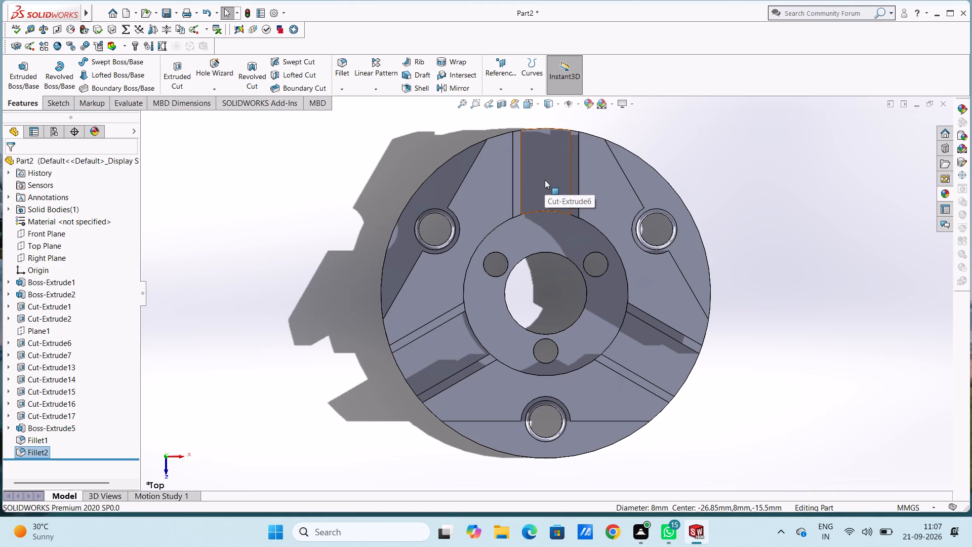
{"action": "left_click", "coordinate": [588, 155]}
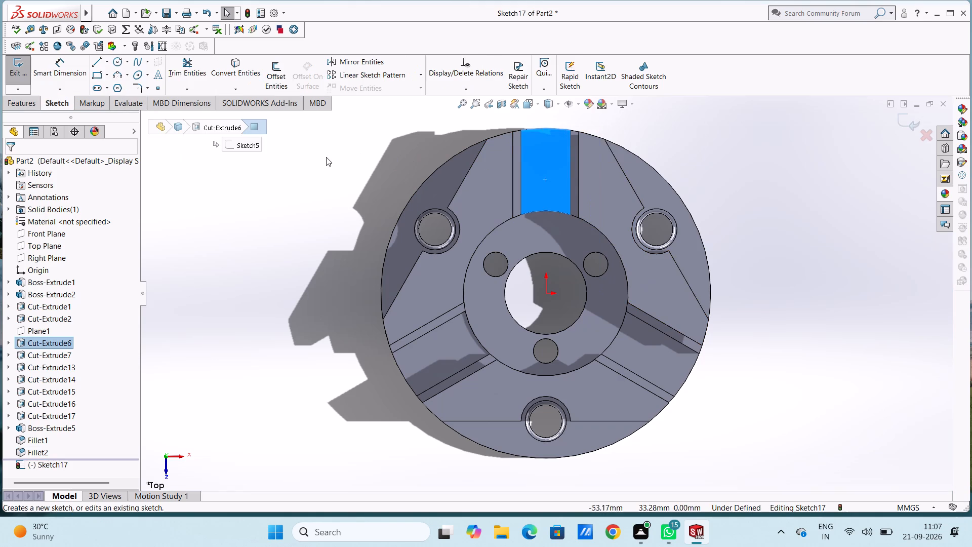
{"action": "left_click", "coordinate": [326, 157]}
{"action": "left_click", "coordinate": [115, 61]}
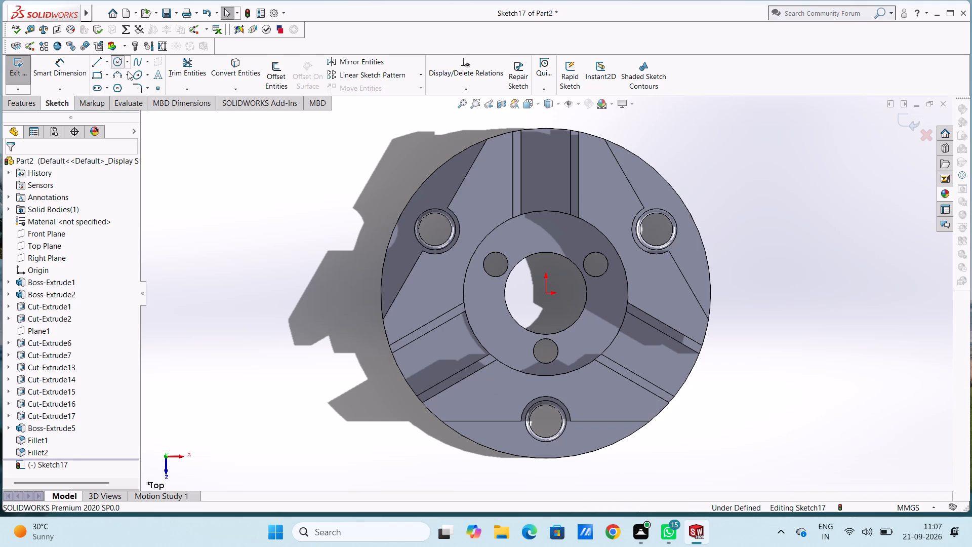
{"action": "left_click", "coordinate": [544, 293]}
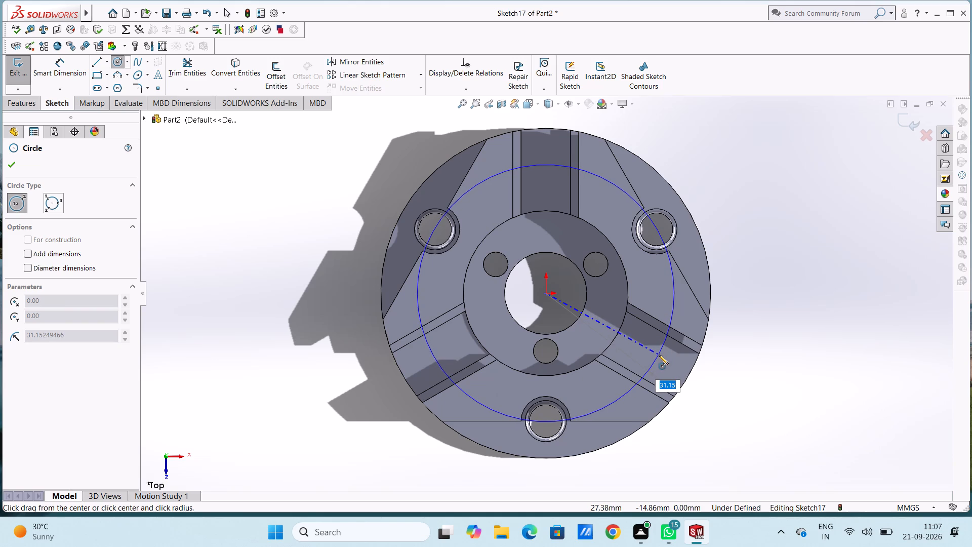
{"action": "type", "text": "30"}
{"action": "key", "text": "Return"}
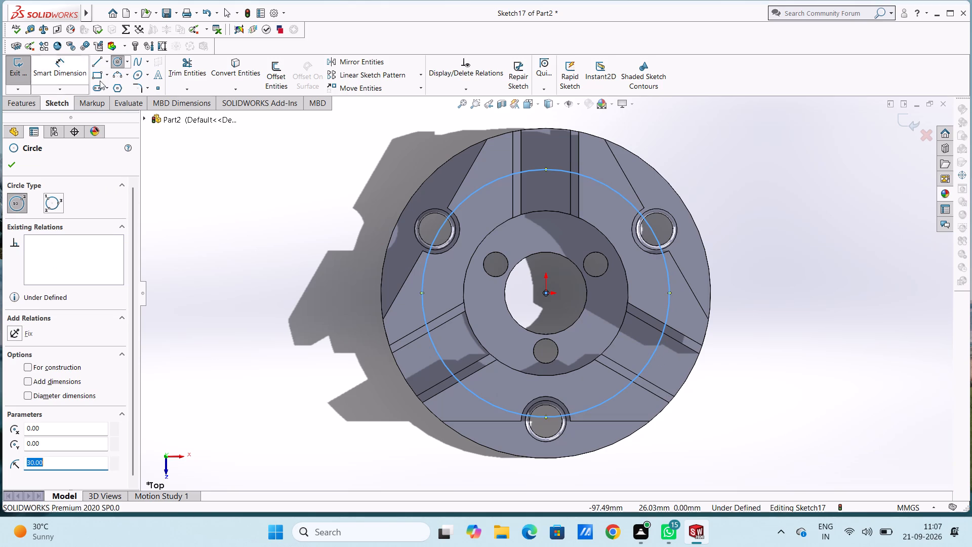
Draw a 3 mm radius circle centred on the 30 mm radius circle inside the -Z slot and dimension its diameter as 6 mm.
{"action": "left_click", "coordinate": [547, 169]}
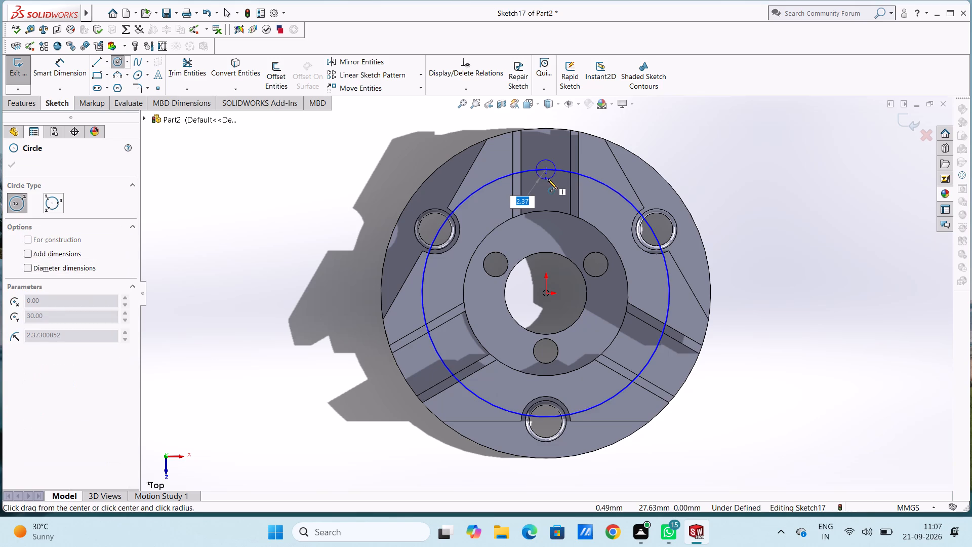
{"action": "key", "text": "3"}
{"action": "key", "text": "Return"}
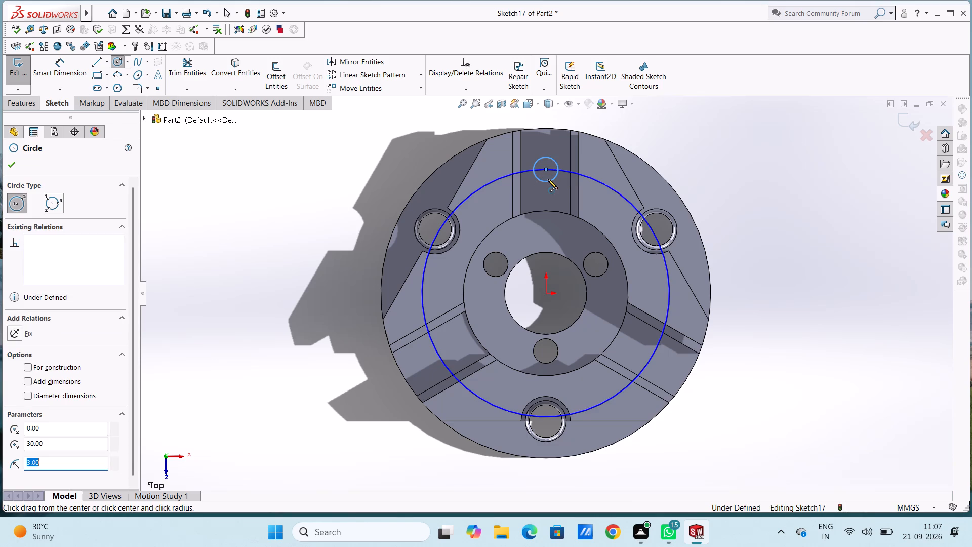
{"action": "key", "text": "Escape"}
{"action": "key", "text": "Escape"}
{"action": "key", "text": "Escape"}
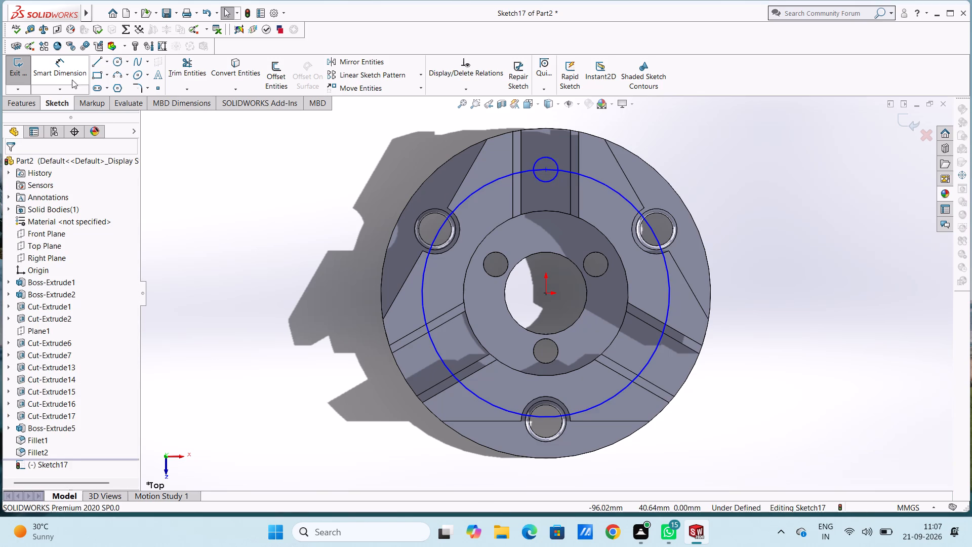
{"action": "left_click", "coordinate": [54, 60]}
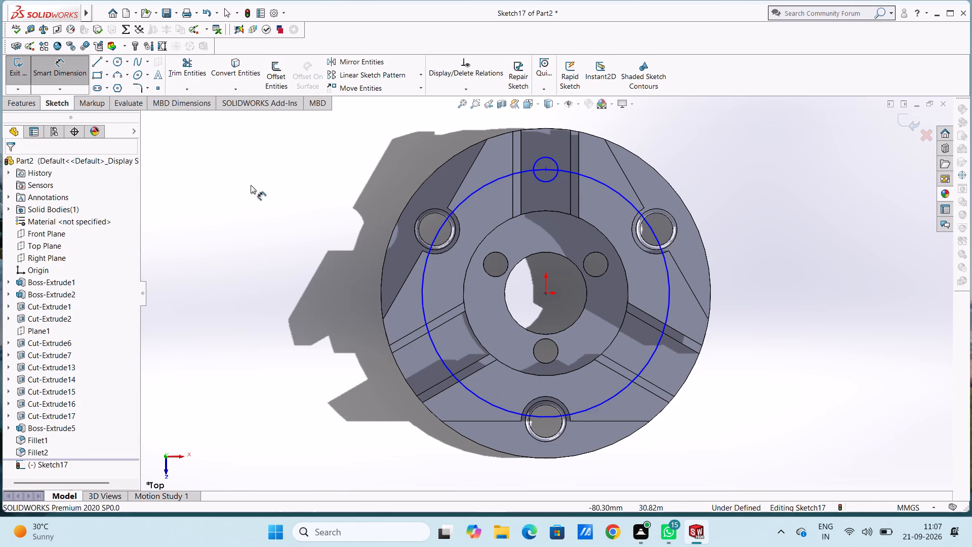
{"action": "left_click", "coordinate": [549, 155]}
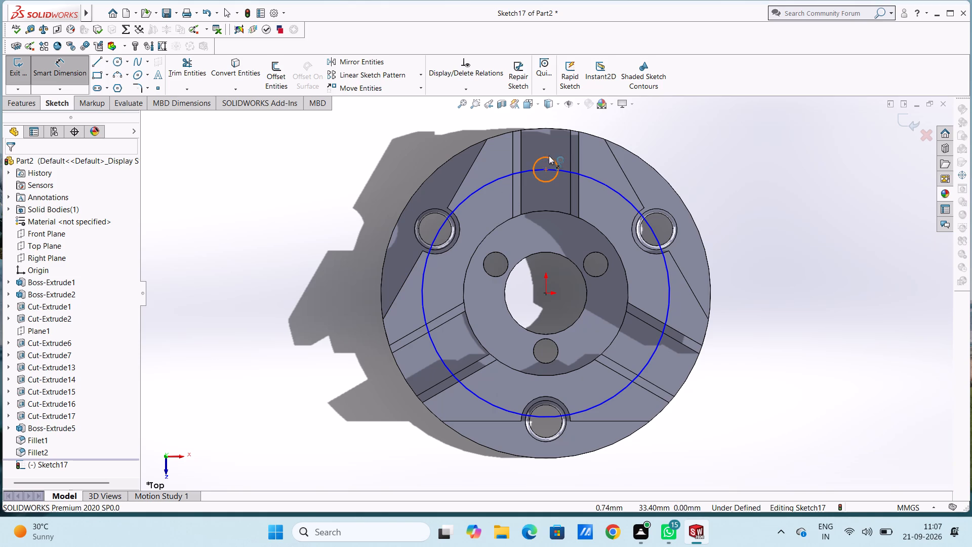
{"action": "left_click", "coordinate": [746, 134]}
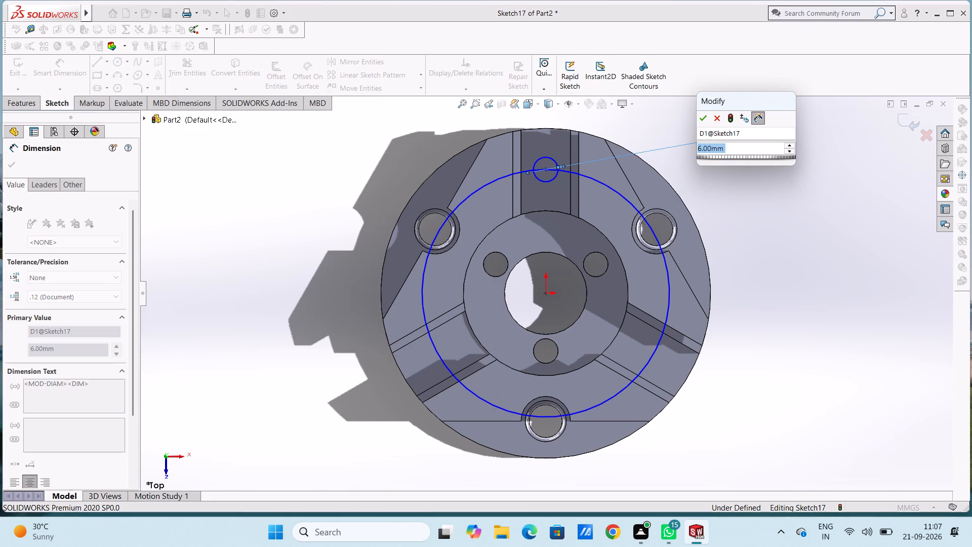
{"action": "left_click", "coordinate": [698, 114]}
{"action": "left_click", "coordinate": [679, 125]}
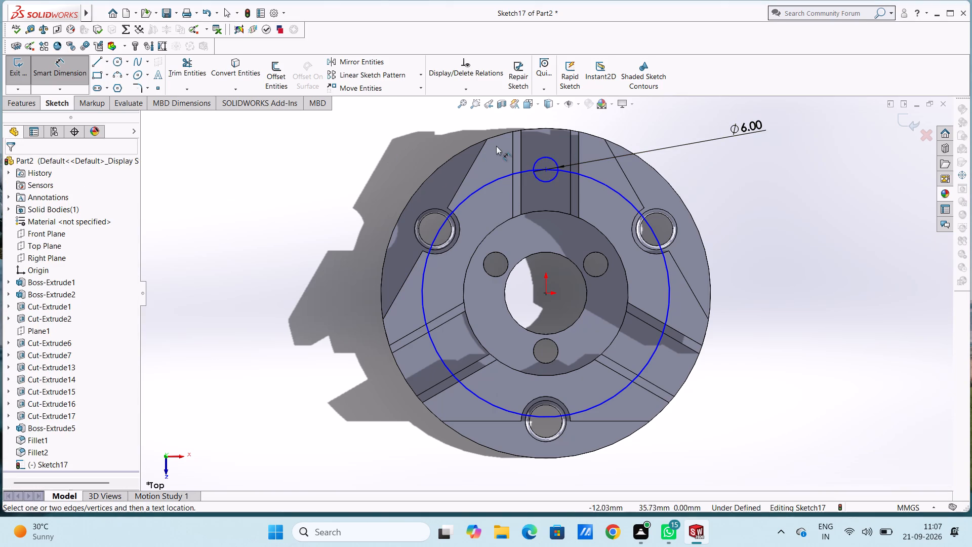
{"action": "left_click", "coordinate": [49, 76]}
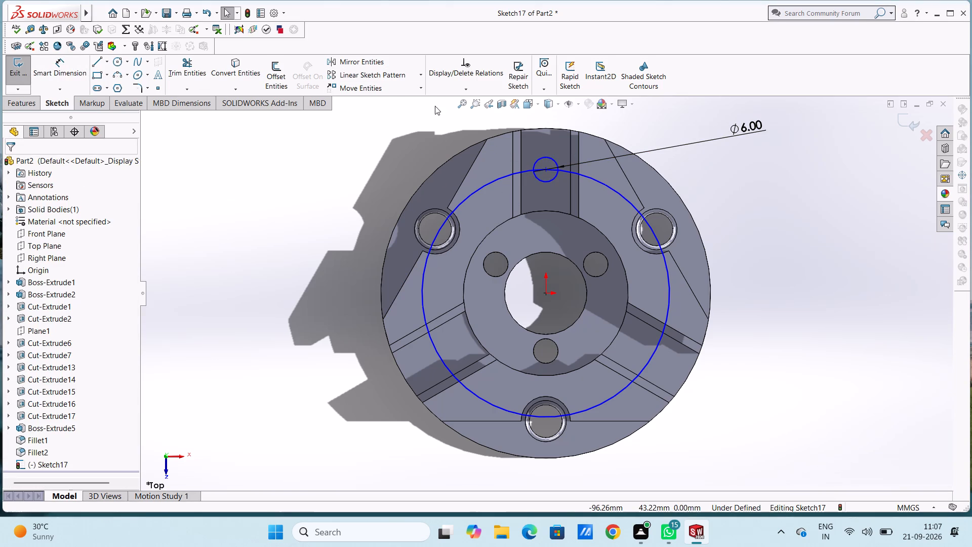
Circular-pattern the 6 mm circle about the origin with 3 equally spaced instances over 360 degrees.
{"action": "left_click", "coordinate": [541, 156]}
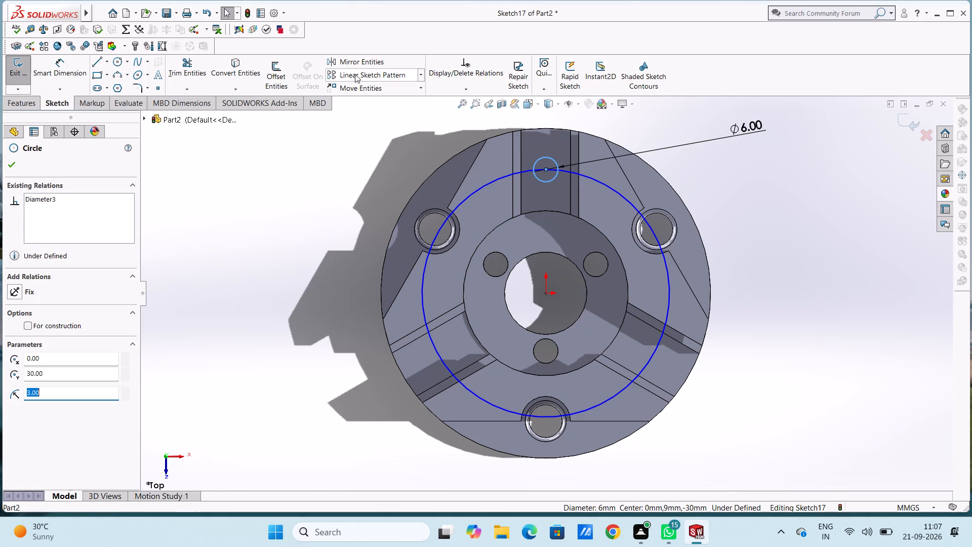
{"action": "left_click", "coordinate": [421, 74]}
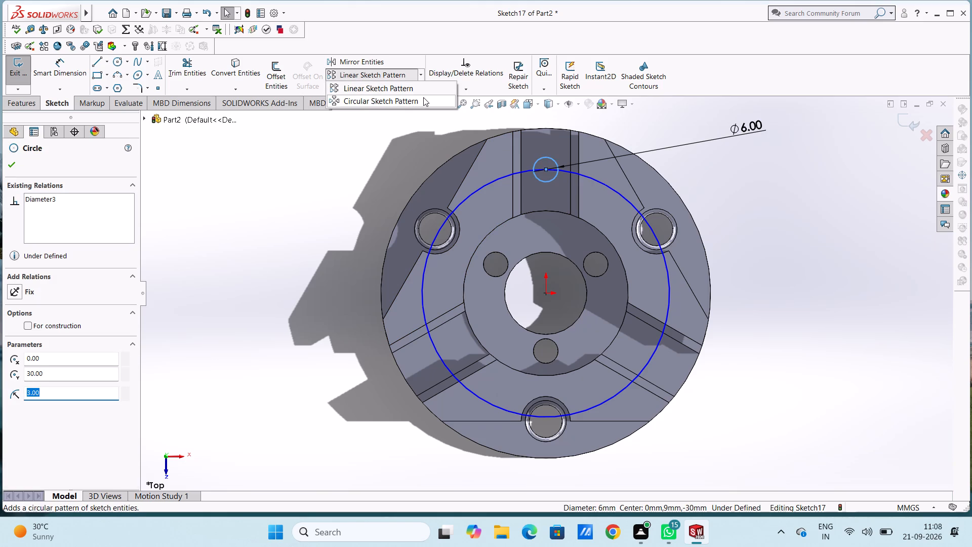
{"action": "left_click", "coordinate": [423, 100]}
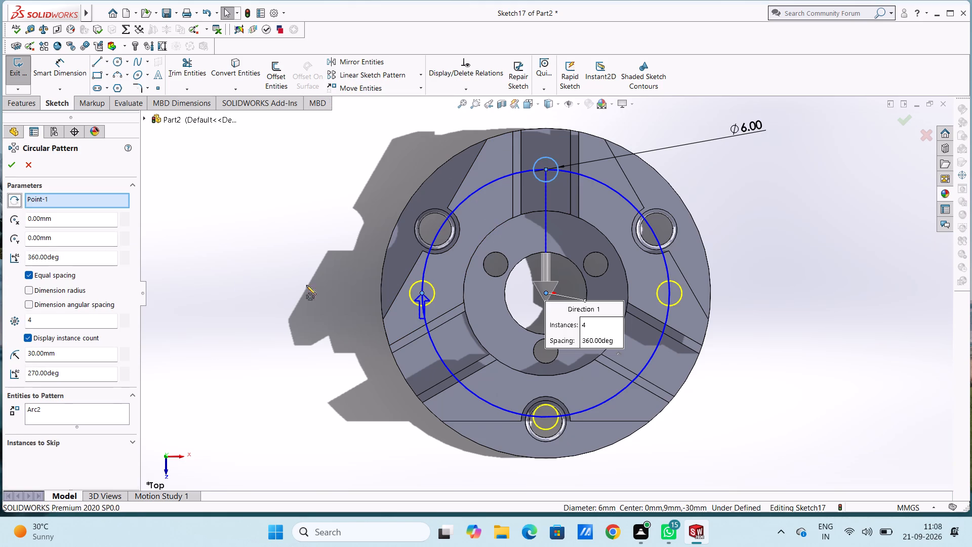
{"action": "double_click", "coordinate": [50, 322]}
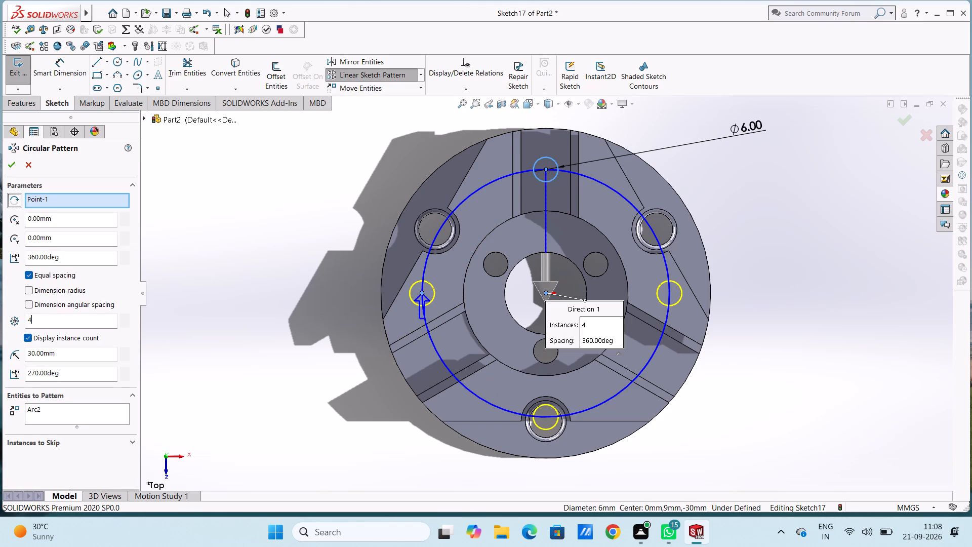
{"action": "key", "text": "3"}
{"action": "key", "text": "Return"}
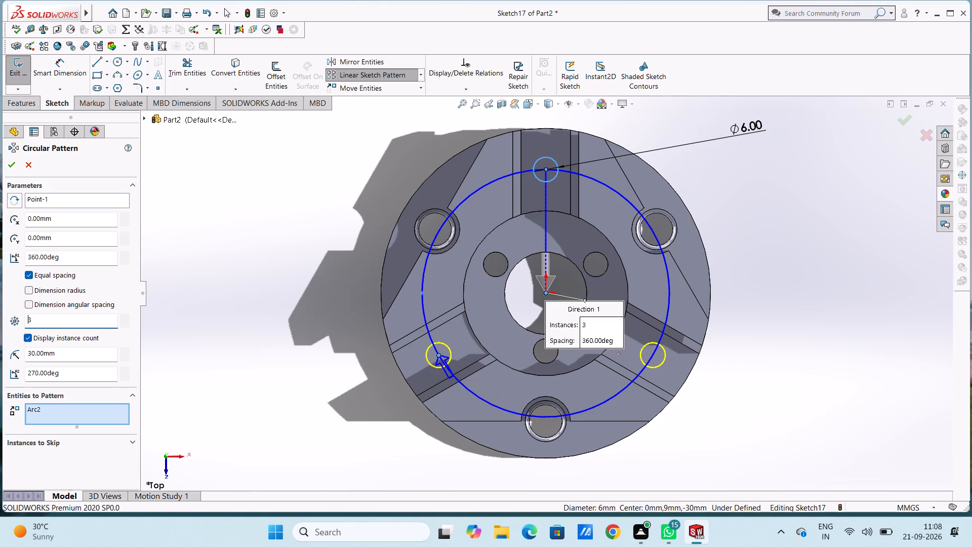
{"action": "left_click", "coordinate": [17, 165]}
{"action": "left_click", "coordinate": [237, 265]}
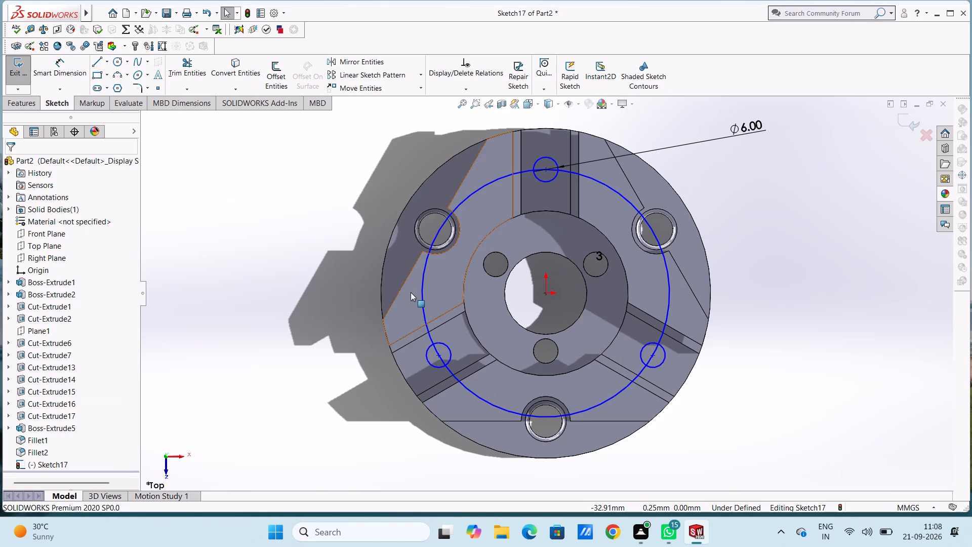
Delete the origin-centred 30 mm radius circle from the sketch.
{"action": "left_click", "coordinate": [423, 301]}
{"action": "key", "text": "Delete"}
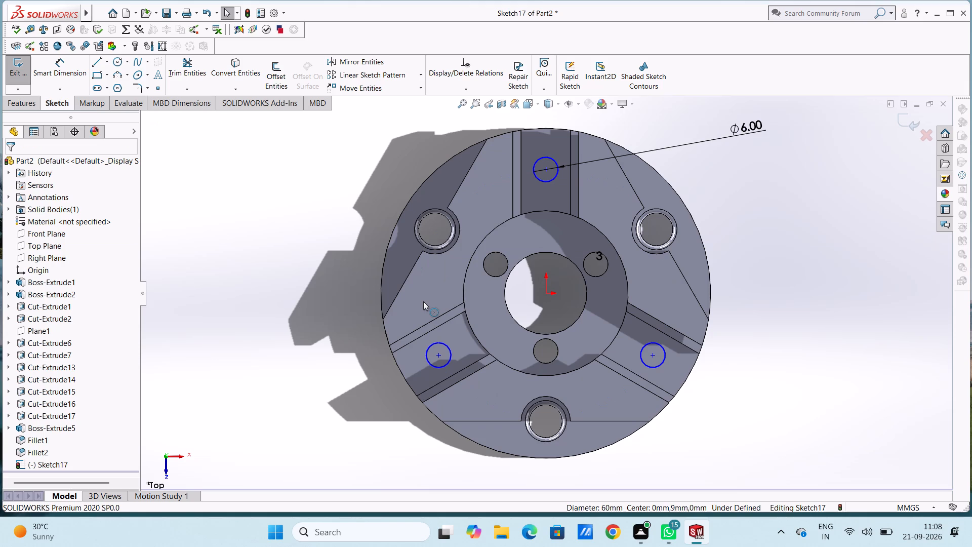
Cut-extrude the three 6 mm circles in the radial slot floors to a blind depth of 15 mm.
{"action": "scroll", "coordinate": [346, 436], "scroll_direction": "up", "scroll_amount": 1}
{"action": "middle_click_drag", "start_coordinate": [347, 436], "coordinate": [356, 388]}
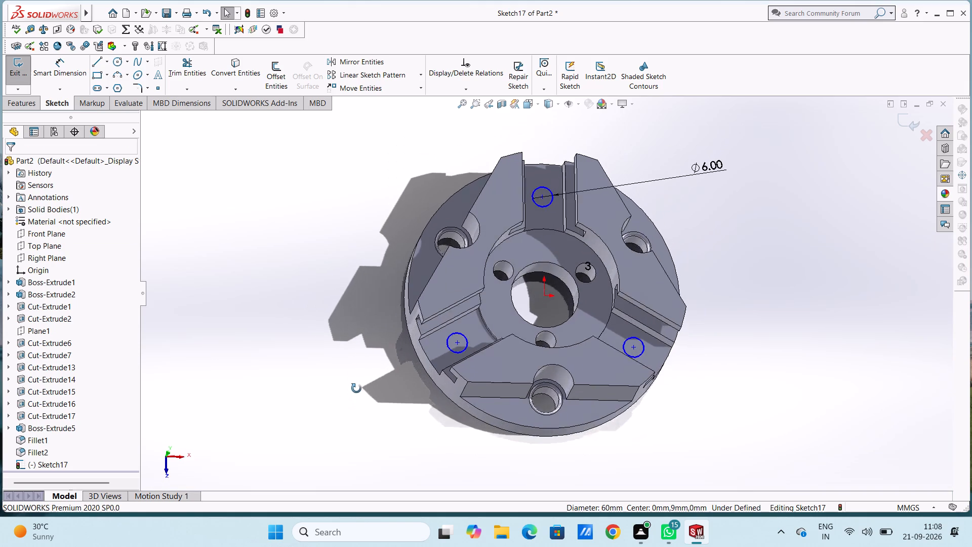
{"action": "middle_click_drag", "start_coordinate": [356, 388], "coordinate": [355, 373]}
{"action": "left_click", "coordinate": [25, 100]}
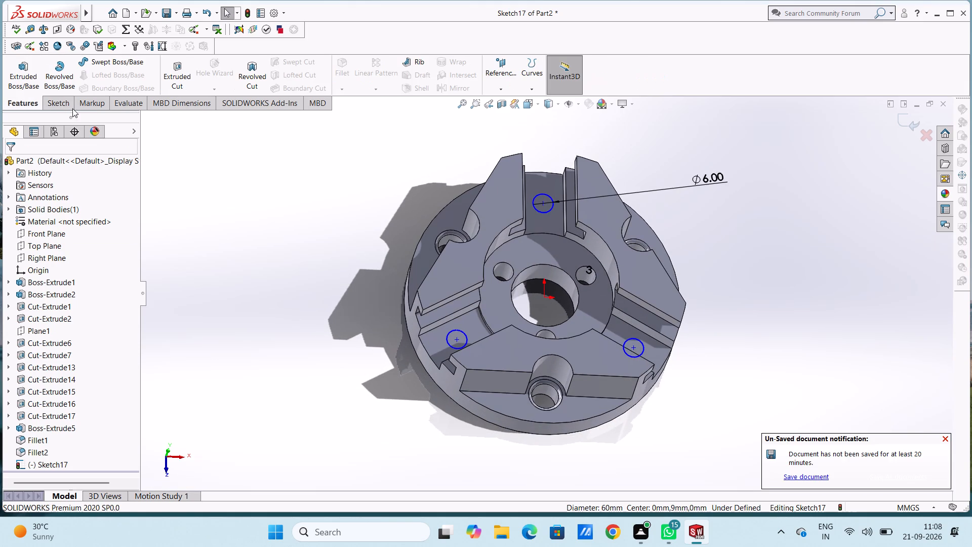
{"action": "left_click", "coordinate": [198, 77]}
{"action": "left_click", "coordinate": [195, 80]}
{"action": "left_click", "coordinate": [191, 78]}
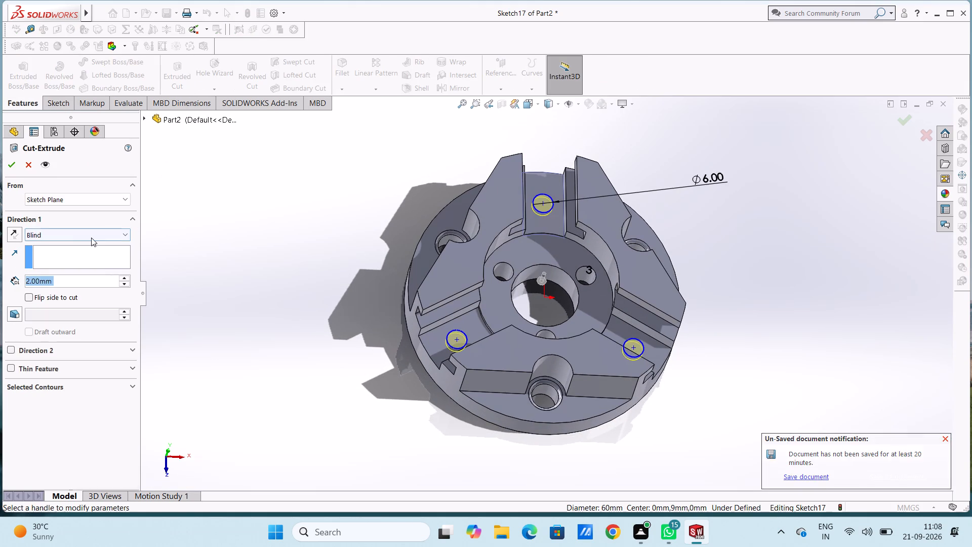
{"action": "type", "text": "15"}
{"action": "key", "text": "Return"}
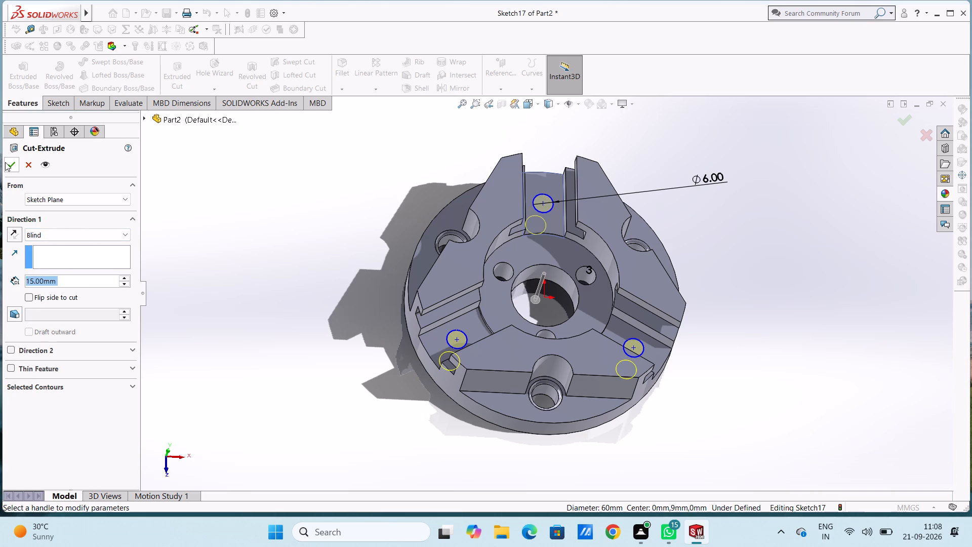
{"action": "left_click", "coordinate": [10, 166]}
{"action": "left_click", "coordinate": [306, 321]}
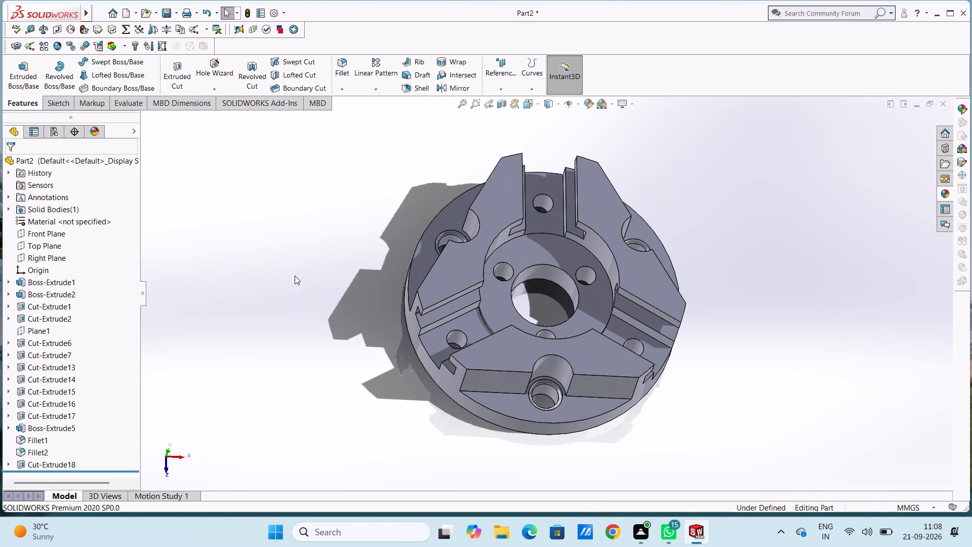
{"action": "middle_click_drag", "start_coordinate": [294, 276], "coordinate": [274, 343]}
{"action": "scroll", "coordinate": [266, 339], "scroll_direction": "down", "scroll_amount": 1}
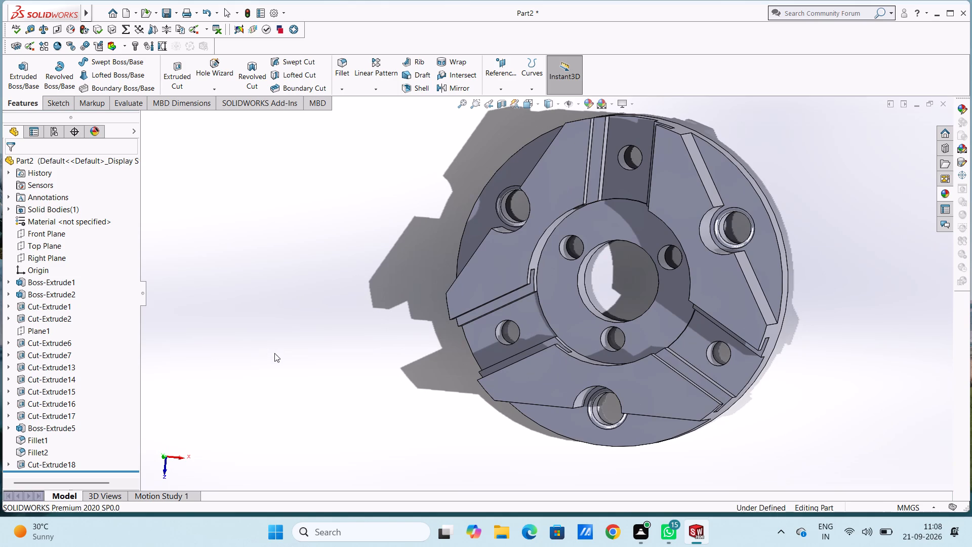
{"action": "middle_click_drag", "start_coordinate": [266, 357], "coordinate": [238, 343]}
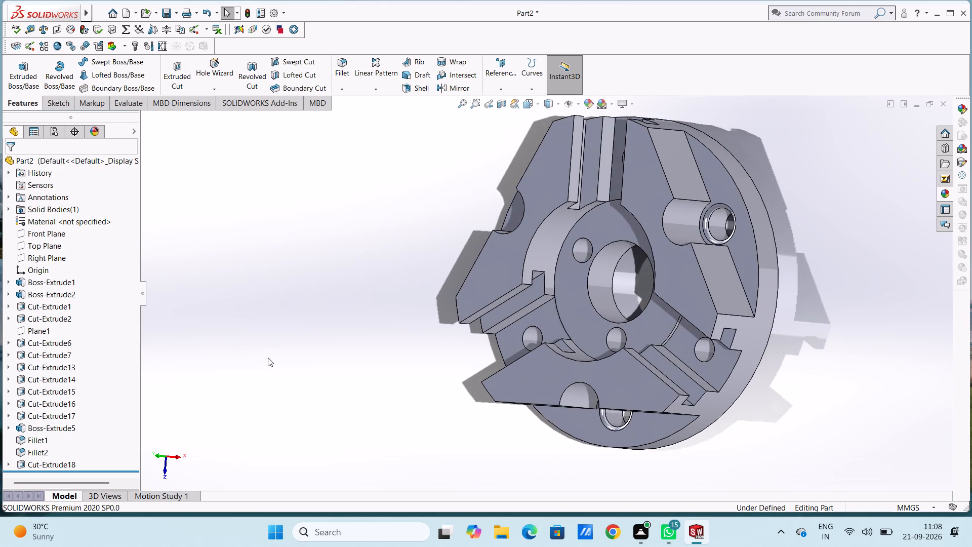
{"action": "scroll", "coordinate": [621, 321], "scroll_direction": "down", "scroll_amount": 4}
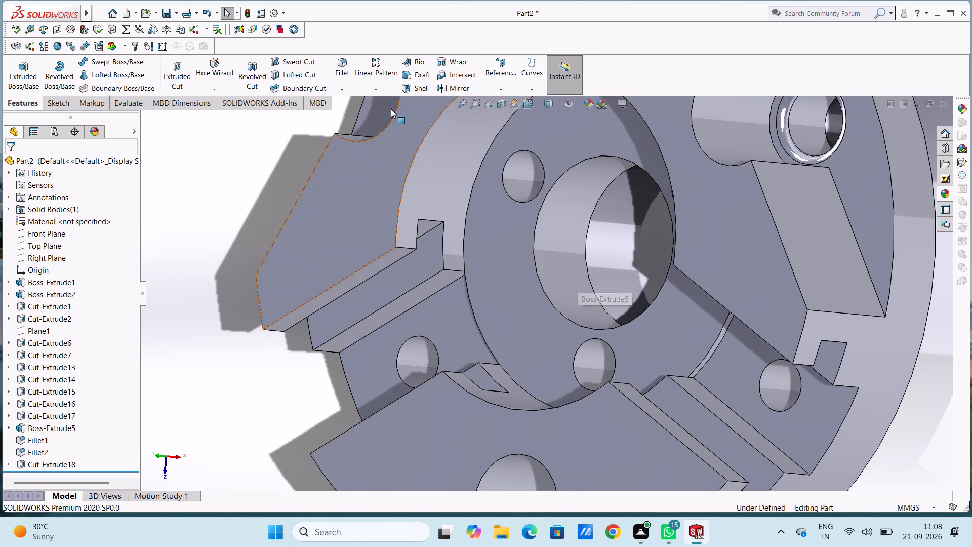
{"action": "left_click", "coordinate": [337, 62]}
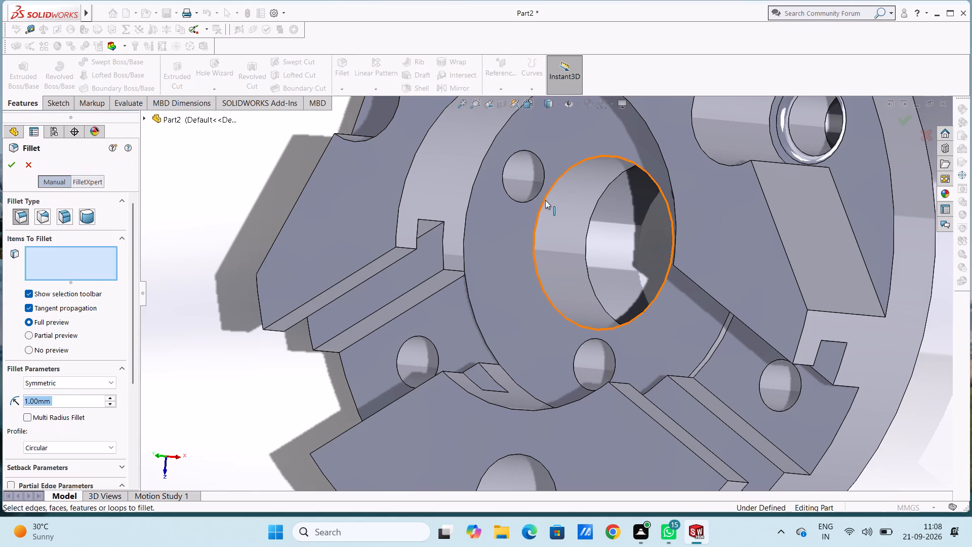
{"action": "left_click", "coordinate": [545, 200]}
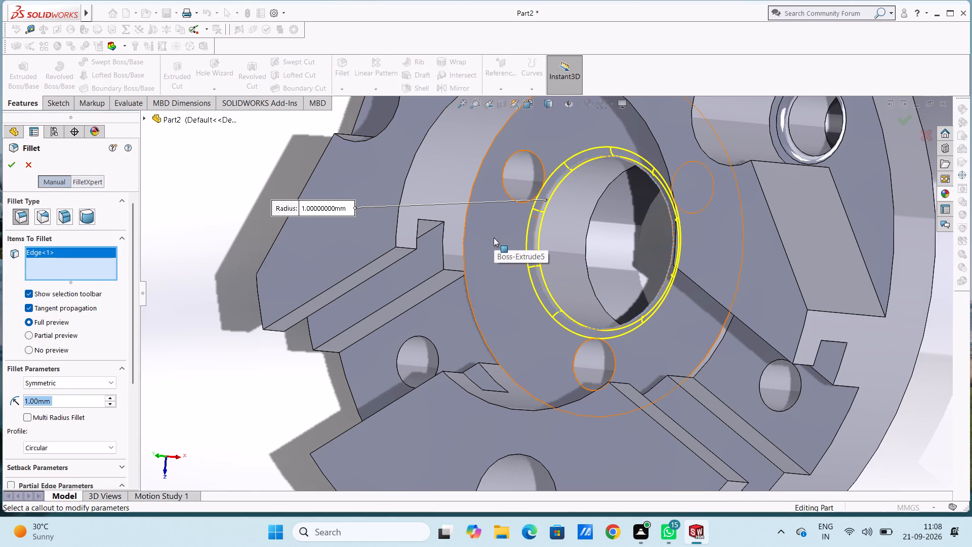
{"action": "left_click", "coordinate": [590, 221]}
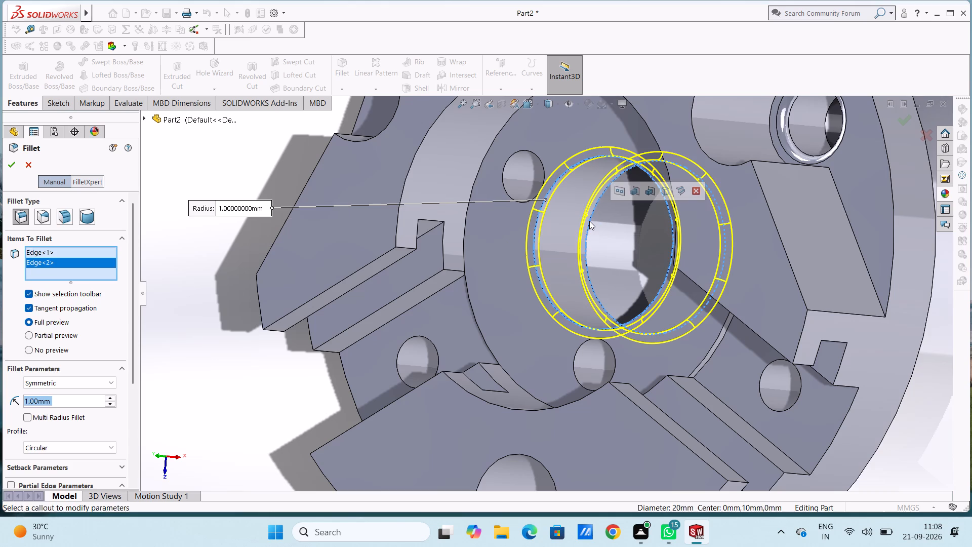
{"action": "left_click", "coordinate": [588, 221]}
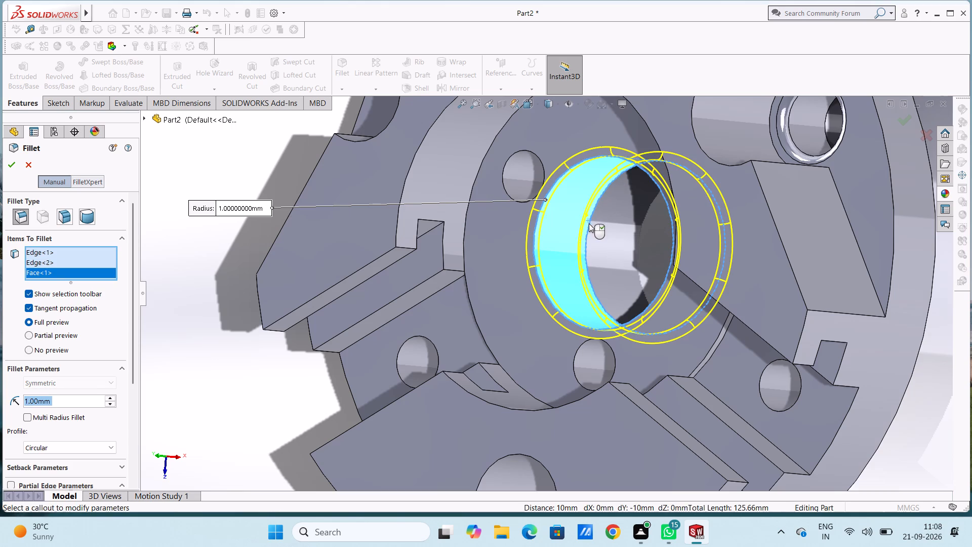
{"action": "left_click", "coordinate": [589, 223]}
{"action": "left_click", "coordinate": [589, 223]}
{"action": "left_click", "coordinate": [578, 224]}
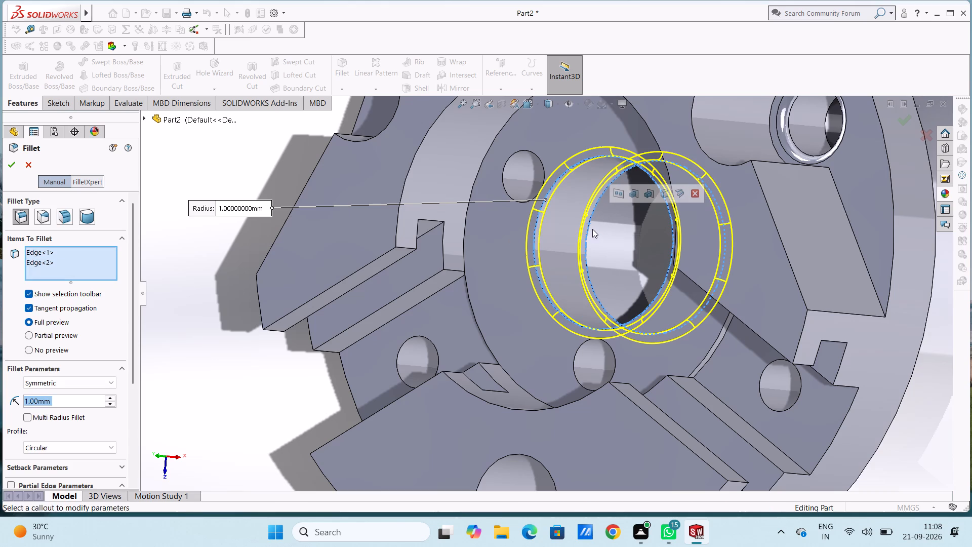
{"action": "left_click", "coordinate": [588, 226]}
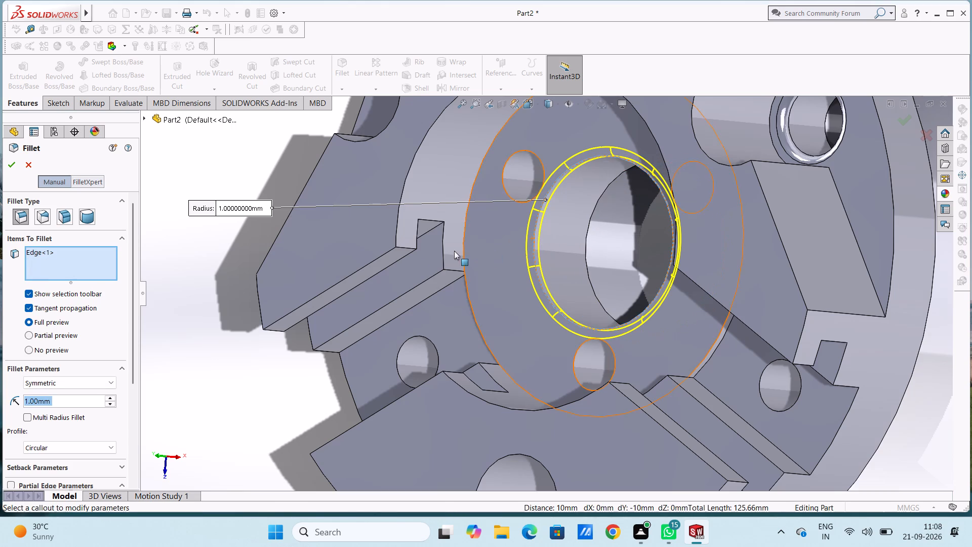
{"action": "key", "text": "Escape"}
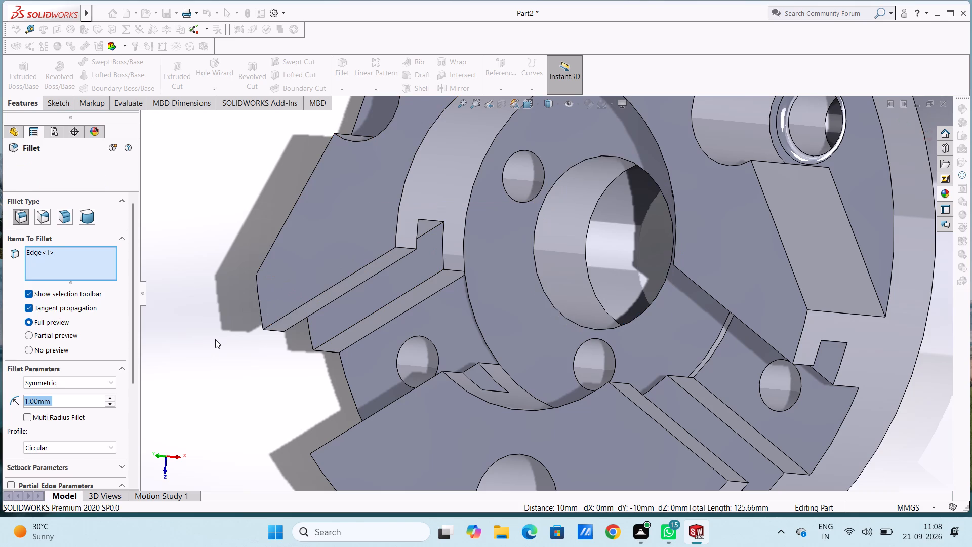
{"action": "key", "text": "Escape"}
Sketch a 10.5 mm radius circle centred on the origin on the recessed ring face around the central bore.
{"action": "key", "text": "ctrl+5"}
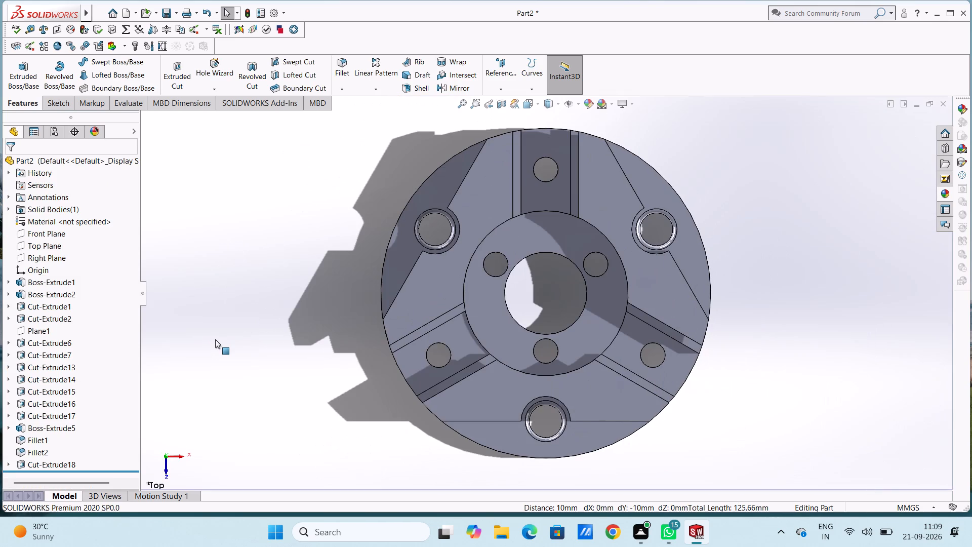
{"action": "left_click", "coordinate": [494, 320]}
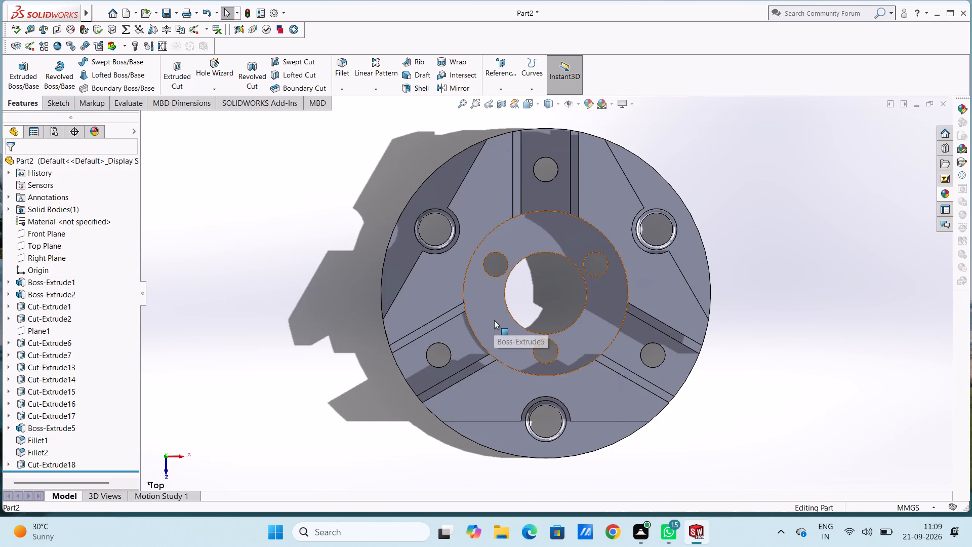
{"action": "left_click", "coordinate": [537, 295]}
{"action": "left_click", "coordinate": [267, 328]}
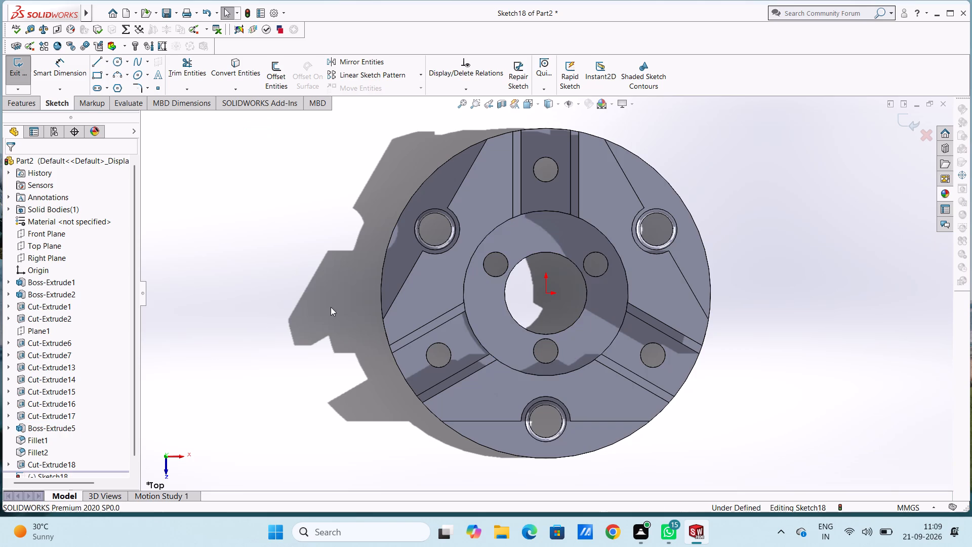
{"action": "scroll", "coordinate": [561, 296], "scroll_direction": "down", "scroll_amount": 3}
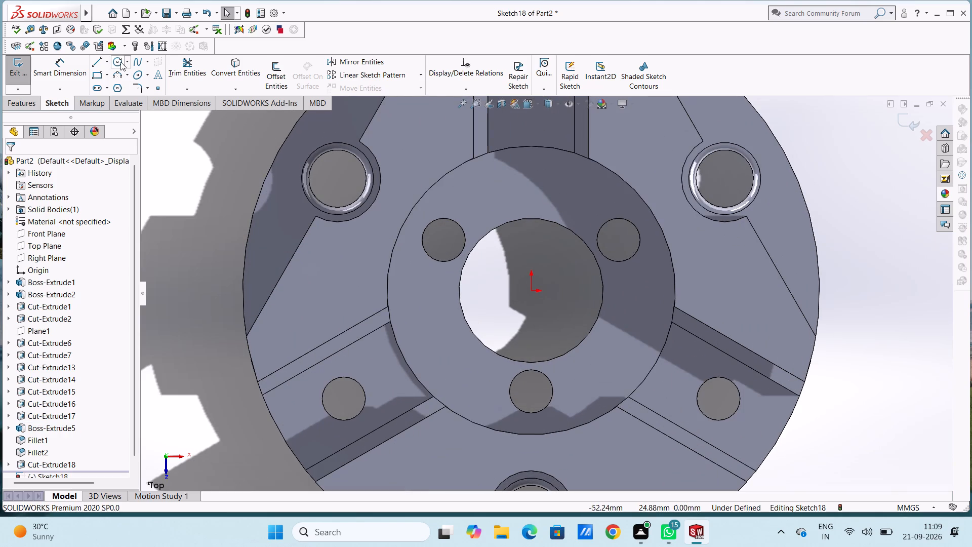
{"action": "left_click", "coordinate": [120, 62]}
{"action": "left_click", "coordinate": [530, 291]}
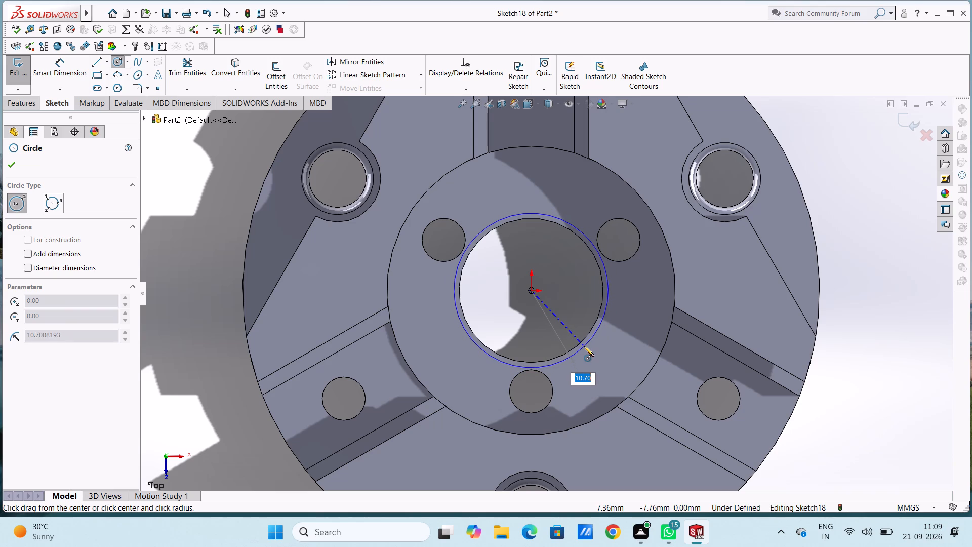
{"action": "type", "text": "10.5"}
{"action": "key", "text": "Return"}
{"action": "key", "text": "Escape"}
{"action": "key", "text": "Escape"}
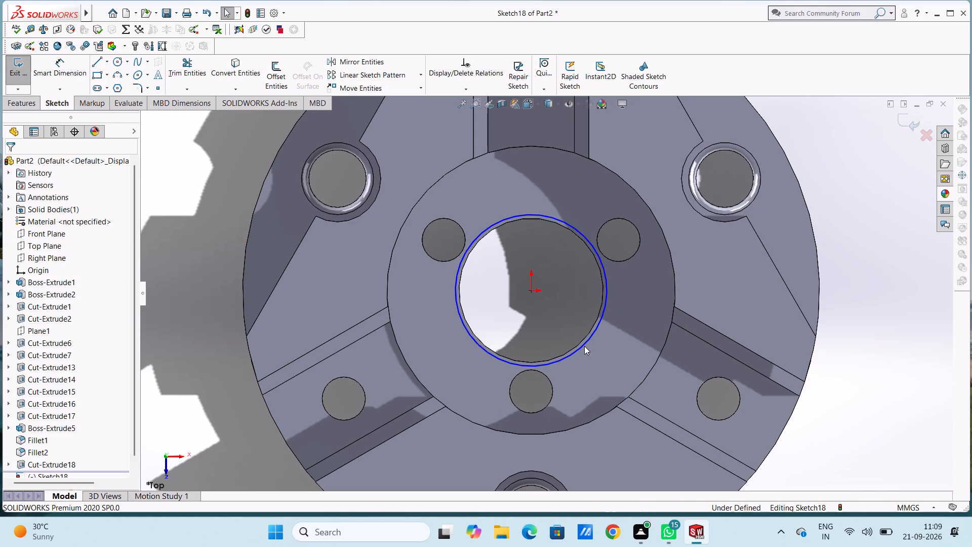
Dimension the new circle's diameter as 21 mm.
{"action": "left_click", "coordinate": [66, 70]}
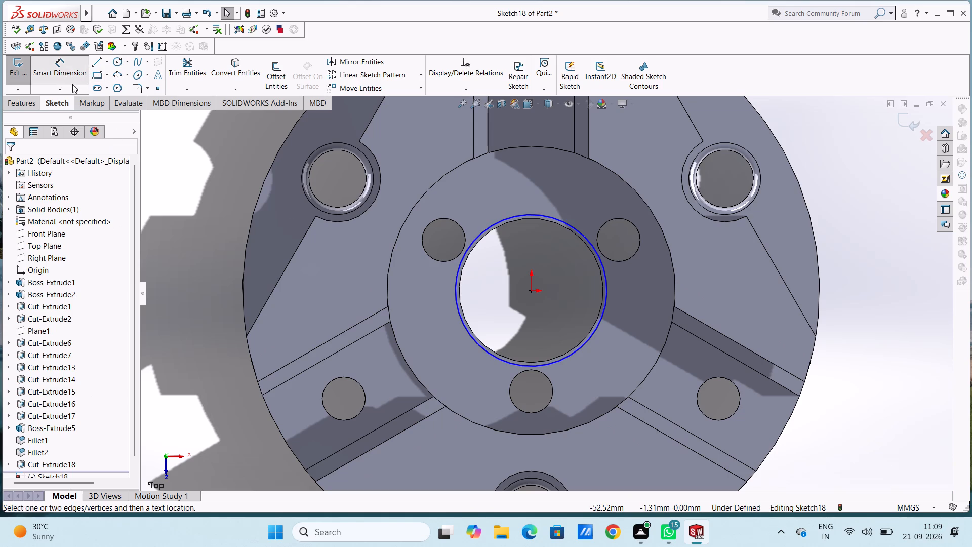
{"action": "left_click", "coordinate": [467, 331]}
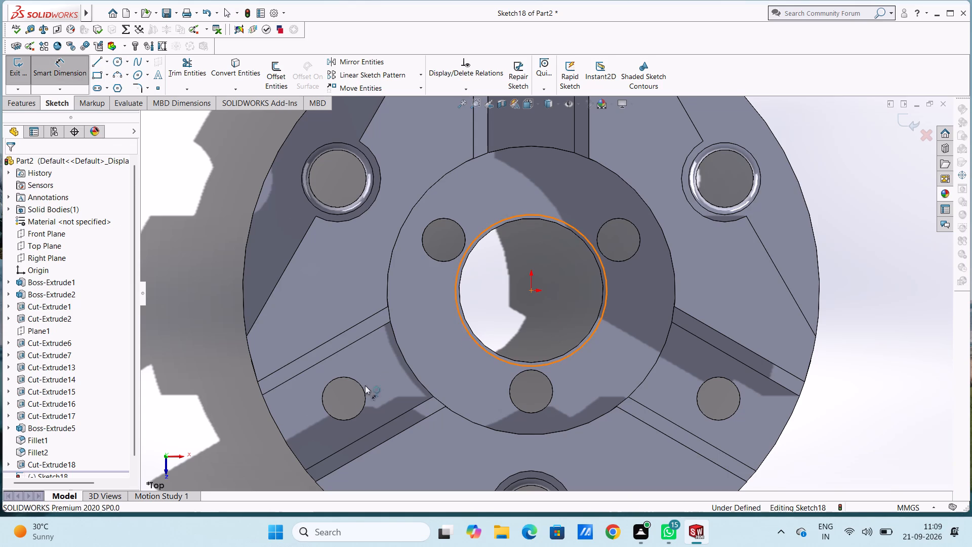
{"action": "left_click", "coordinate": [237, 447]}
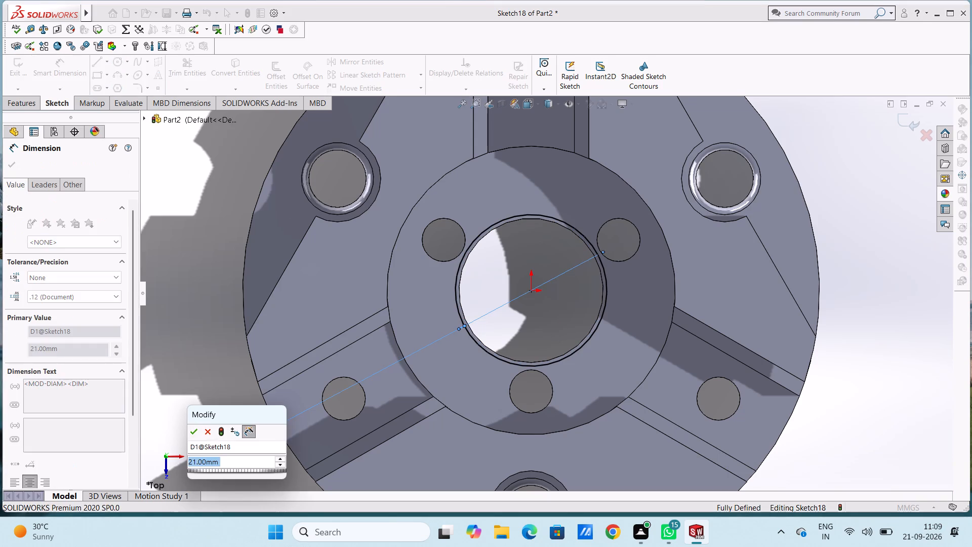
{"action": "left_click", "coordinate": [197, 427]}
{"action": "left_click", "coordinate": [194, 381]}
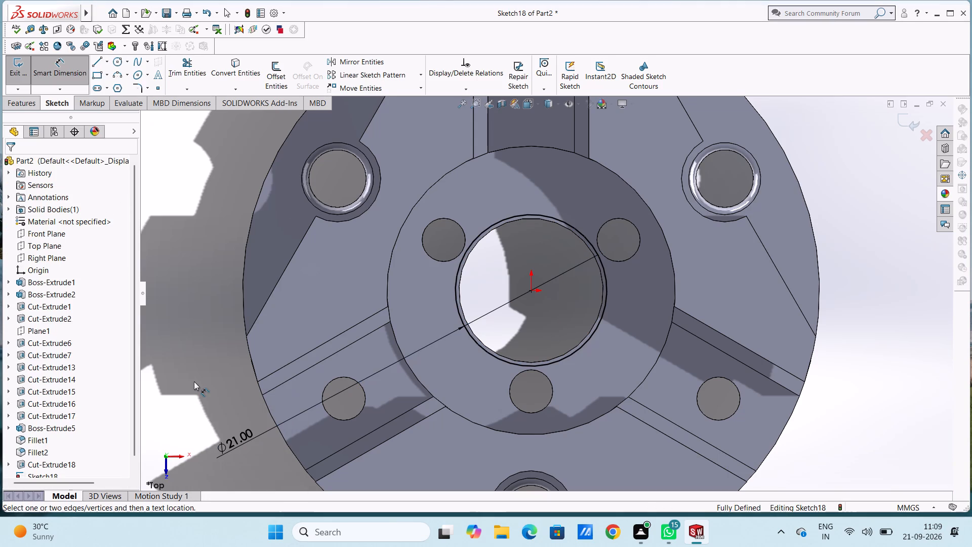
{"action": "key", "text": "Escape"}
{"action": "key", "text": "Escape"}
Cut-extrude the 21 mm circle to a blind depth of 2 mm, forming a step at the bore's mouth.
{"action": "middle_click_drag", "start_coordinate": [212, 400], "coordinate": [190, 313]}
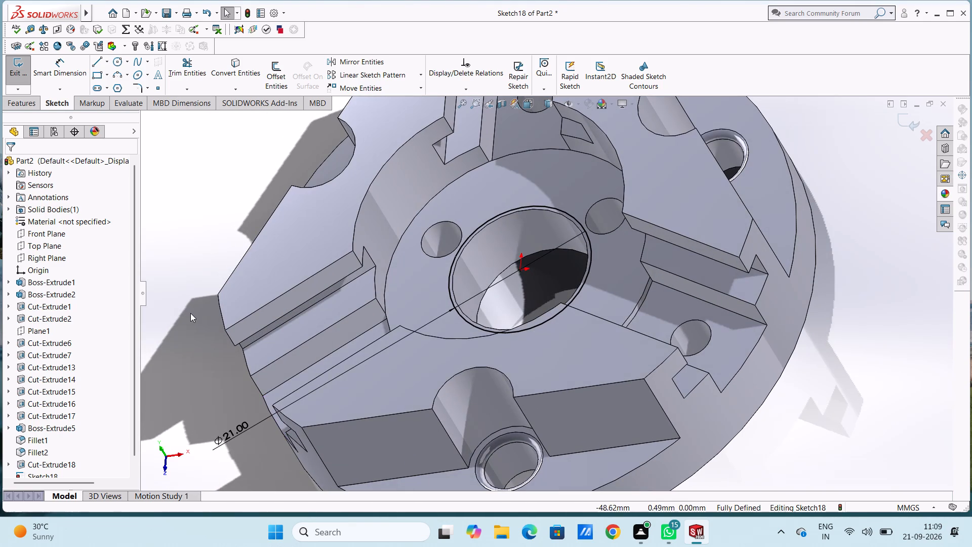
{"action": "left_click", "coordinate": [35, 104]}
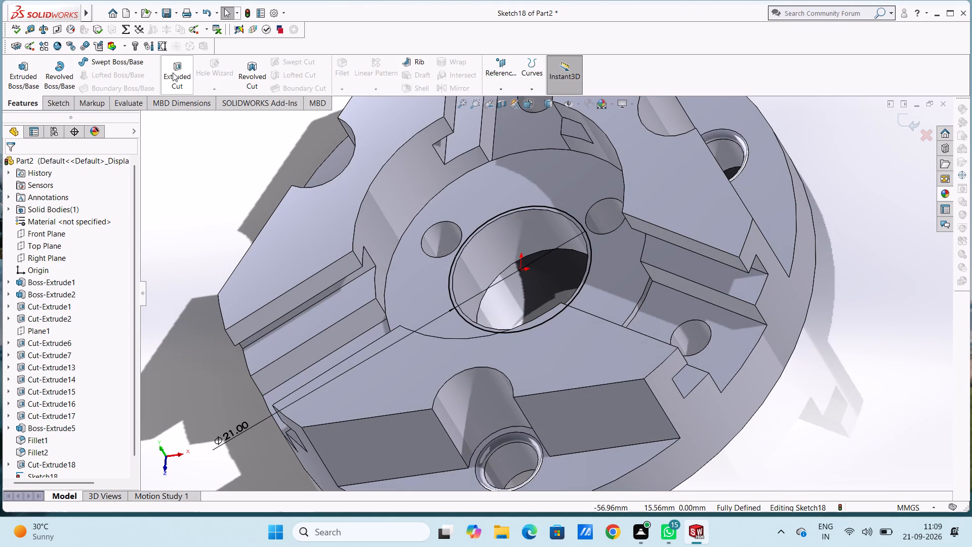
{"action": "left_click", "coordinate": [173, 72]}
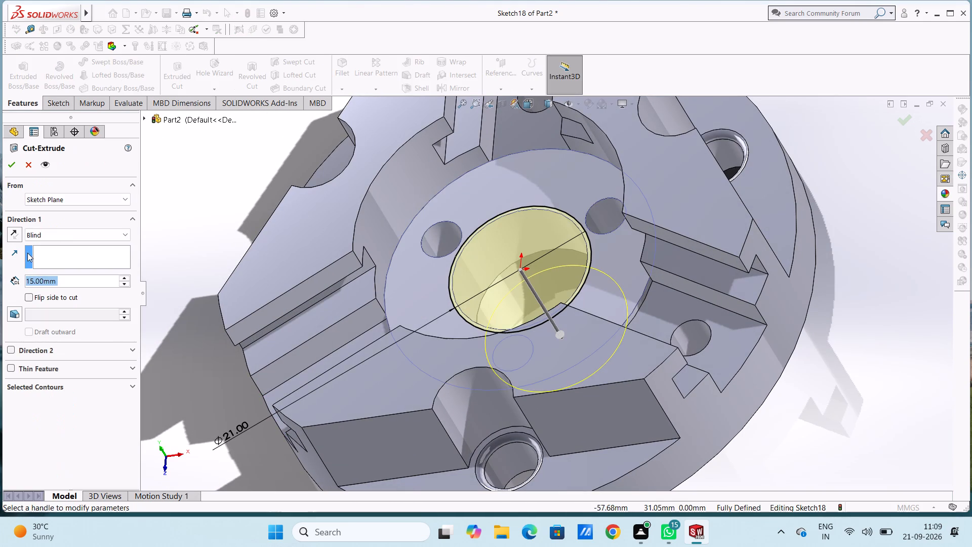
{"action": "key", "text": "2"}
{"action": "key", "text": "Return"}
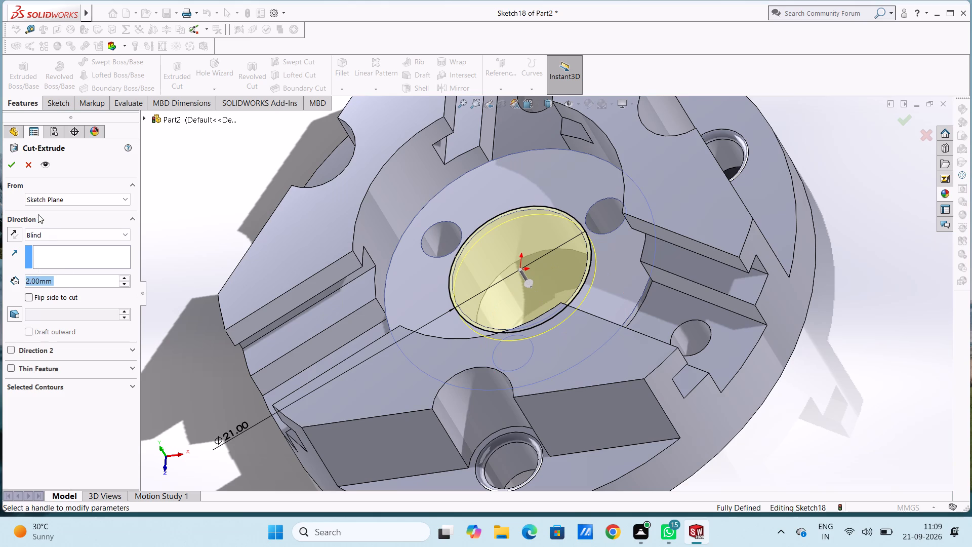
{"action": "left_click", "coordinate": [10, 165]}
{"action": "left_click", "coordinate": [181, 196]}
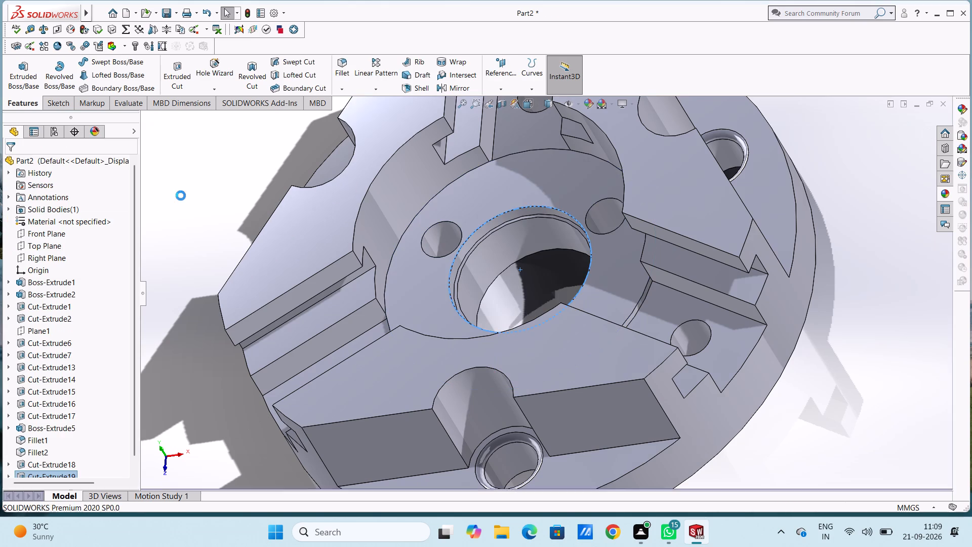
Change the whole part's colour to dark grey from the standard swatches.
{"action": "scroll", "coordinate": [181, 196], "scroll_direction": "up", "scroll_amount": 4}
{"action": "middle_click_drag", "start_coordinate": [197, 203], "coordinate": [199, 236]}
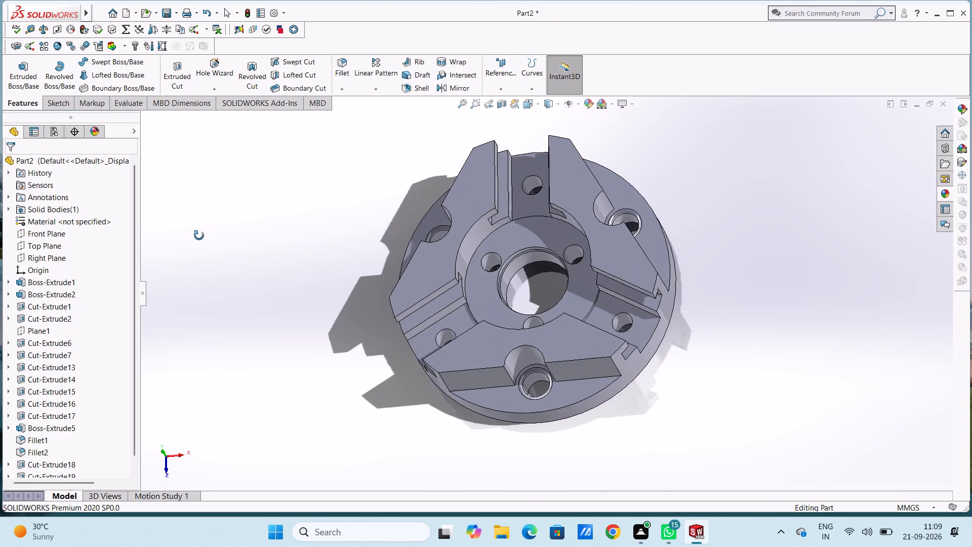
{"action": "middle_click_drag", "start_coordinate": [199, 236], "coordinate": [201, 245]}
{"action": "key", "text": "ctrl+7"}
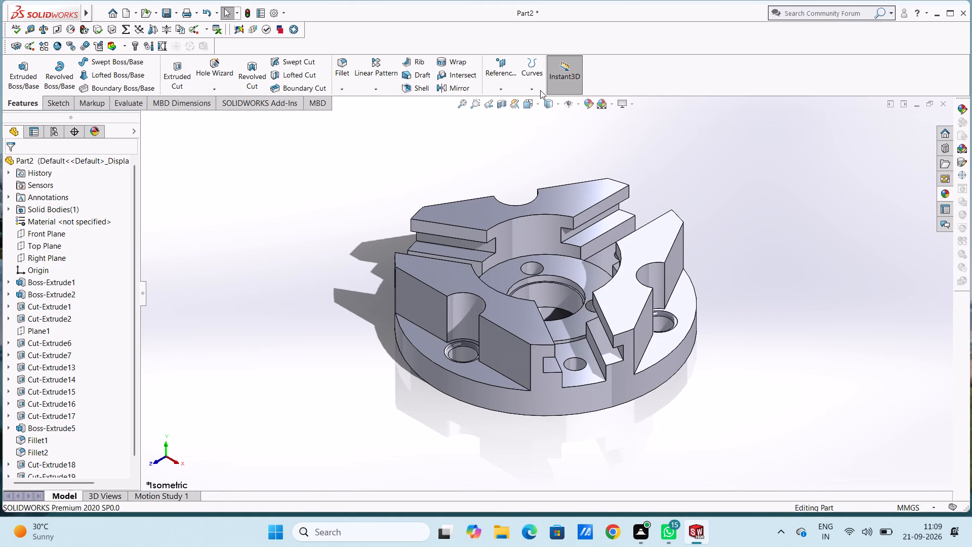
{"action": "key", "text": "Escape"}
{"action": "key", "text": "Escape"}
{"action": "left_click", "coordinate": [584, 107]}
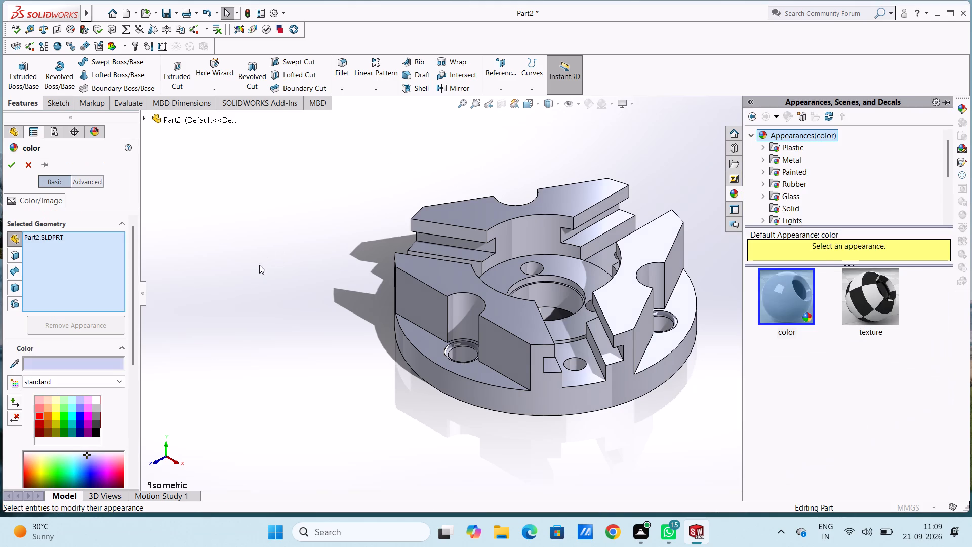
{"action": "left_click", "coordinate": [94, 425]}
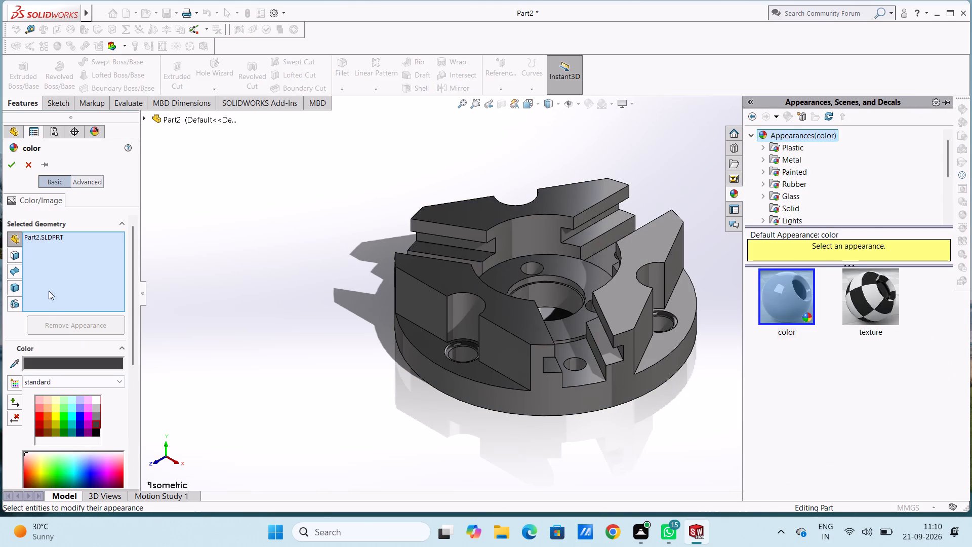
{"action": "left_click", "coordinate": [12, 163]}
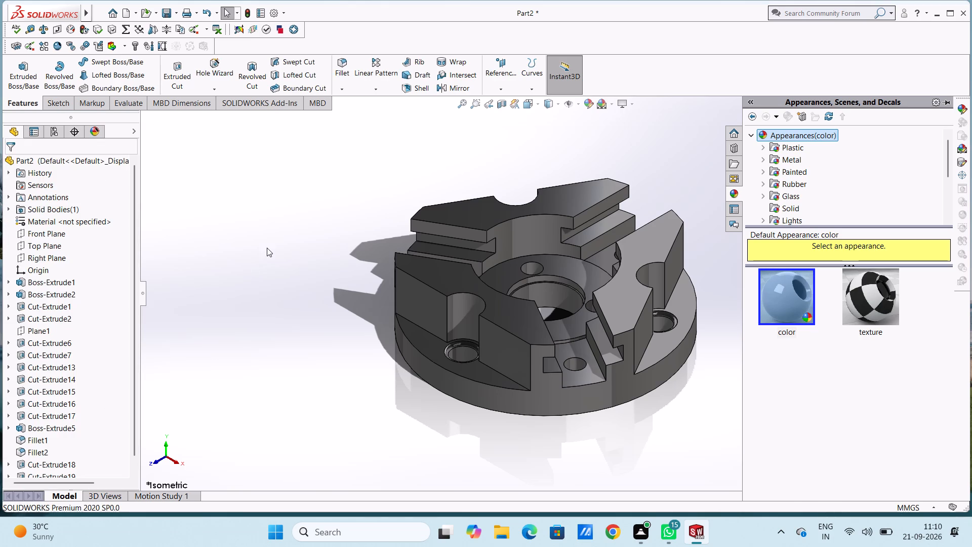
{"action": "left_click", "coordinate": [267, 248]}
Apply the chromium plate metal appearance to the part.
{"action": "middle_click_drag", "start_coordinate": [325, 197], "coordinate": [332, 339]}
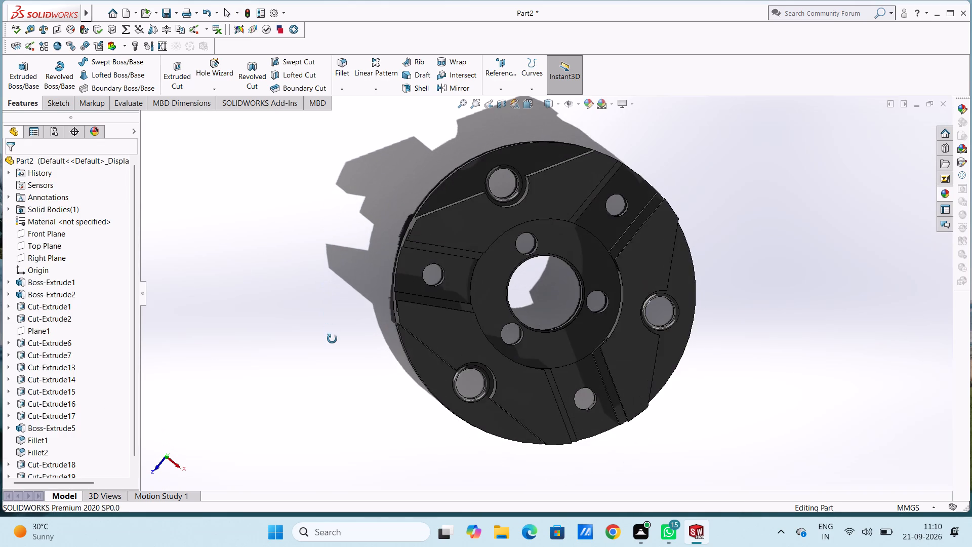
{"action": "middle_click_drag", "start_coordinate": [332, 339], "coordinate": [332, 339]}
{"action": "middle_click_drag", "start_coordinate": [754, 336], "coordinate": [730, 323]}
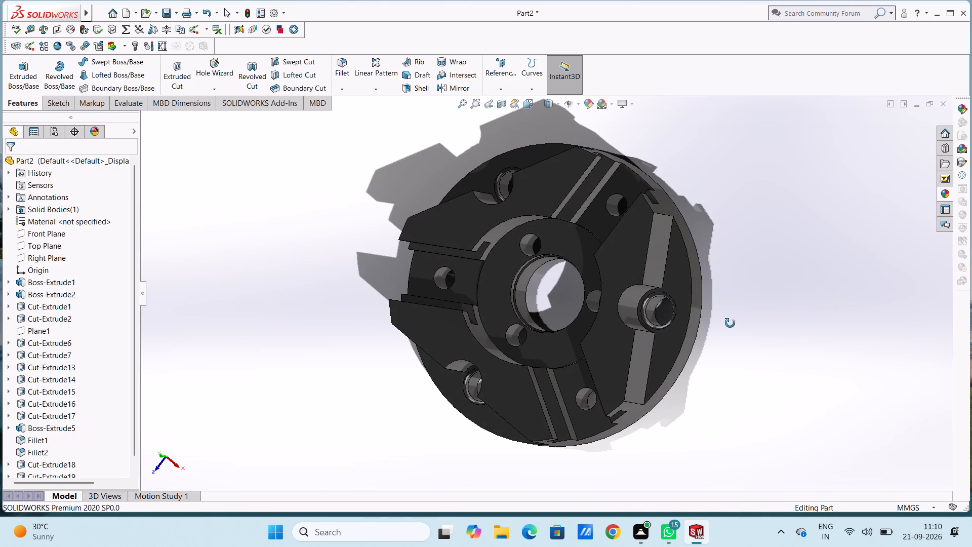
{"action": "middle_click_drag", "start_coordinate": [730, 323], "coordinate": [738, 326]}
{"action": "scroll", "coordinate": [696, 297], "scroll_direction": "down", "scroll_amount": 5}
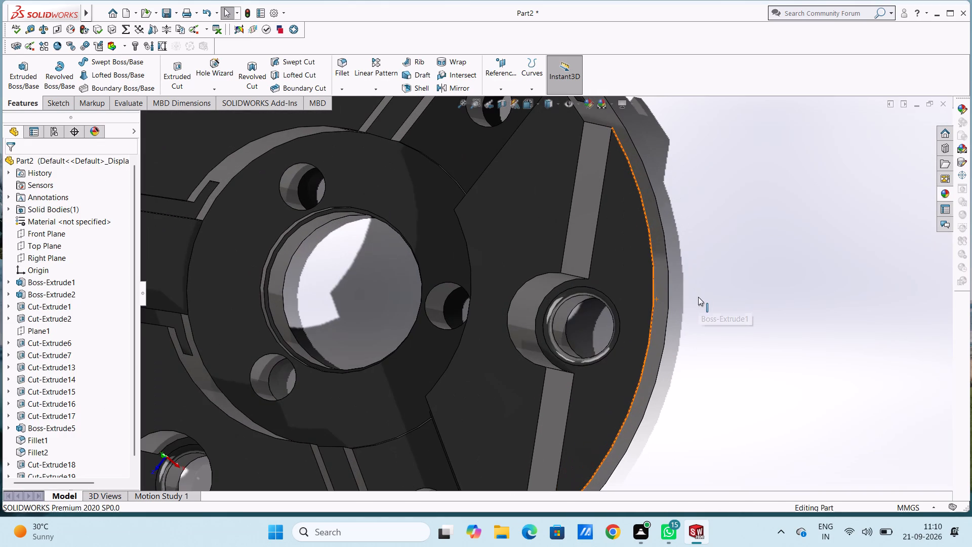
{"action": "left_click", "coordinate": [940, 191]}
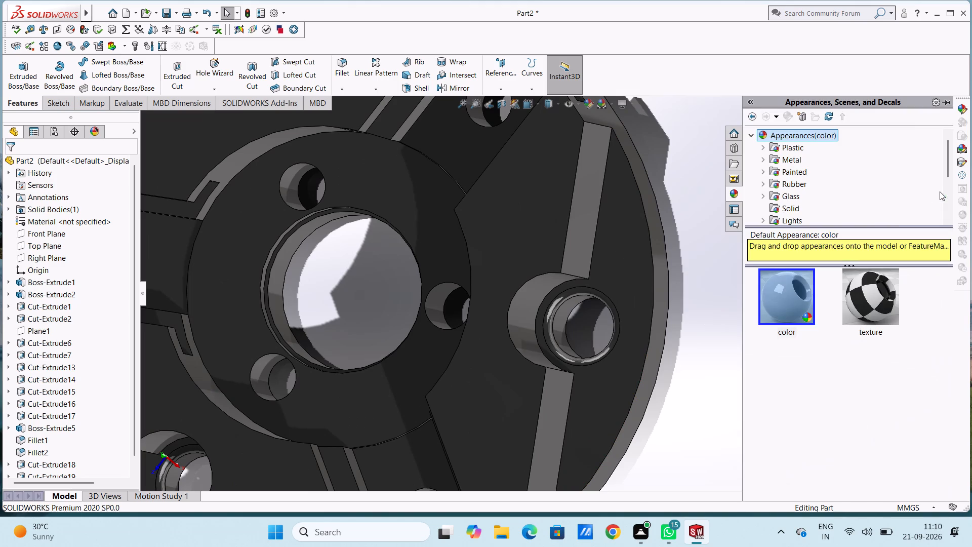
{"action": "left_click", "coordinate": [772, 159]}
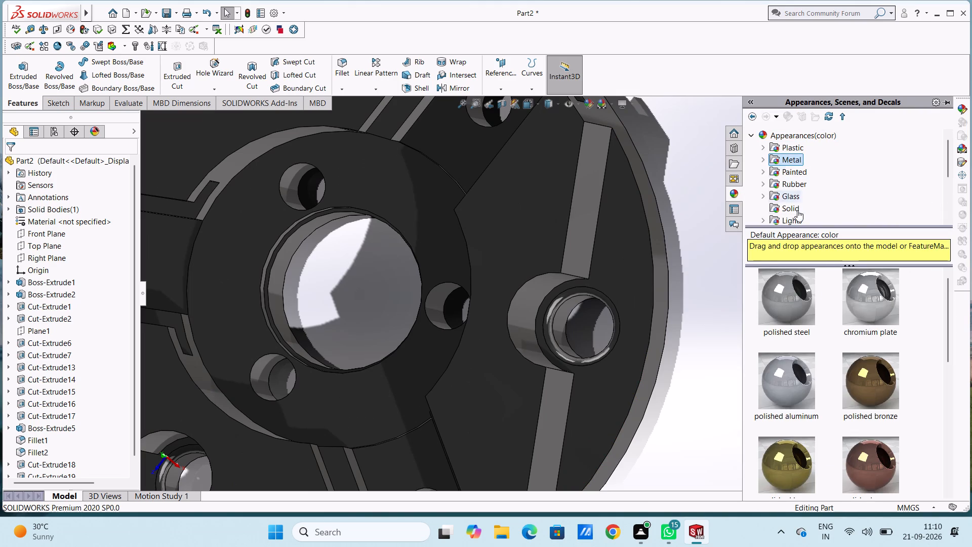
{"action": "scroll", "coordinate": [584, 322], "scroll_direction": "down", "scroll_amount": 5}
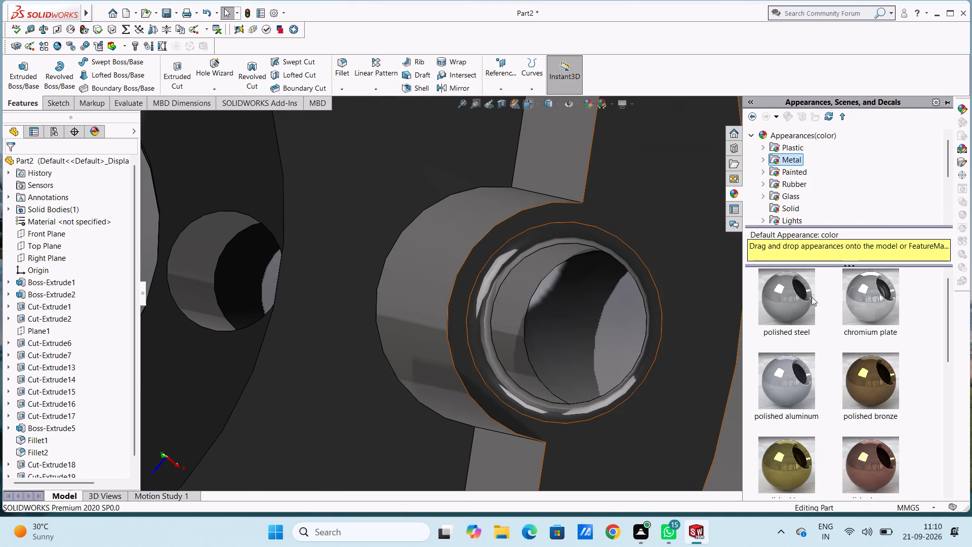
{"action": "left_click_drag", "start_coordinate": [880, 298], "coordinate": [875, 297]}
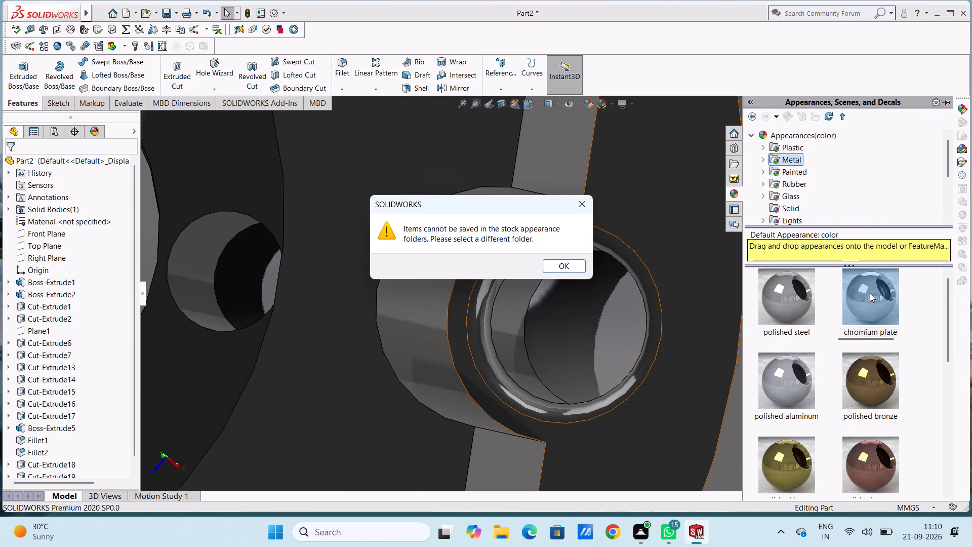
{"action": "left_click_drag", "start_coordinate": [870, 293], "coordinate": [750, 293]}
{"action": "left_click", "coordinate": [583, 201]}
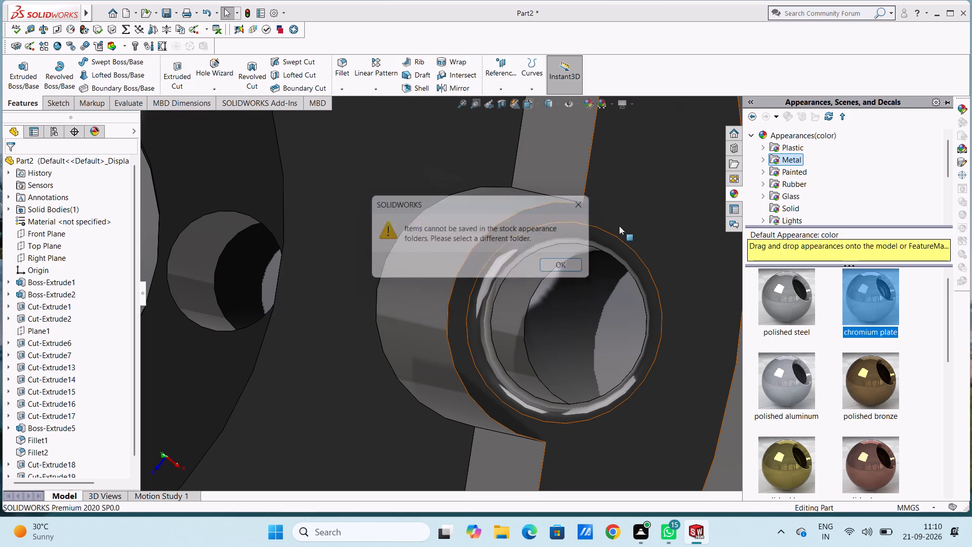
{"action": "left_click_drag", "start_coordinate": [881, 287], "coordinate": [578, 292]}
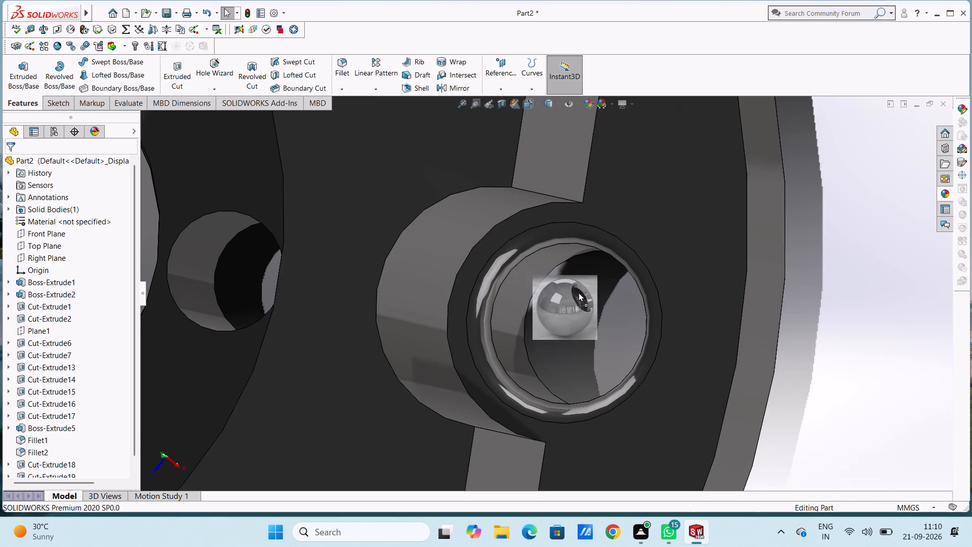
{"action": "left_click_drag", "start_coordinate": [578, 292], "coordinate": [602, 282]}
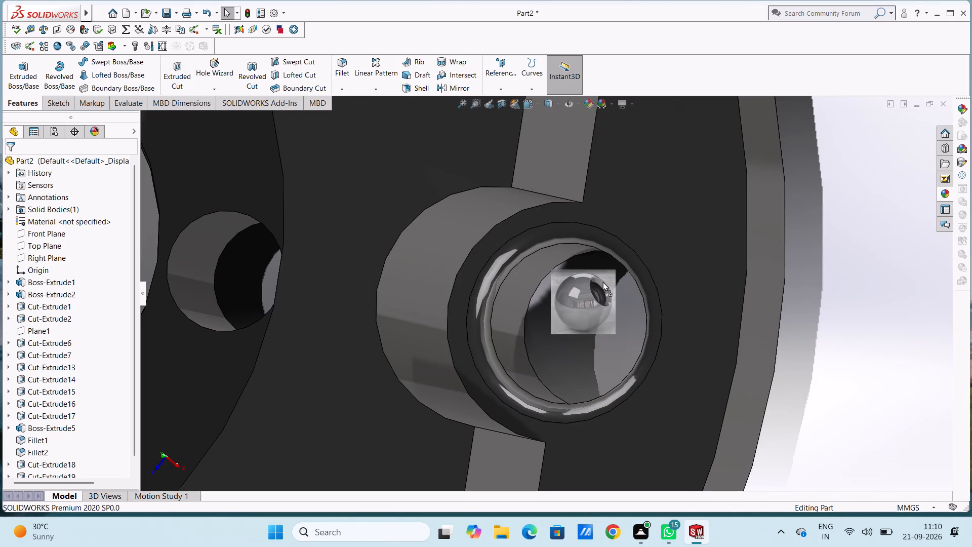
{"action": "left_click_drag", "start_coordinate": [602, 282], "coordinate": [610, 264]}
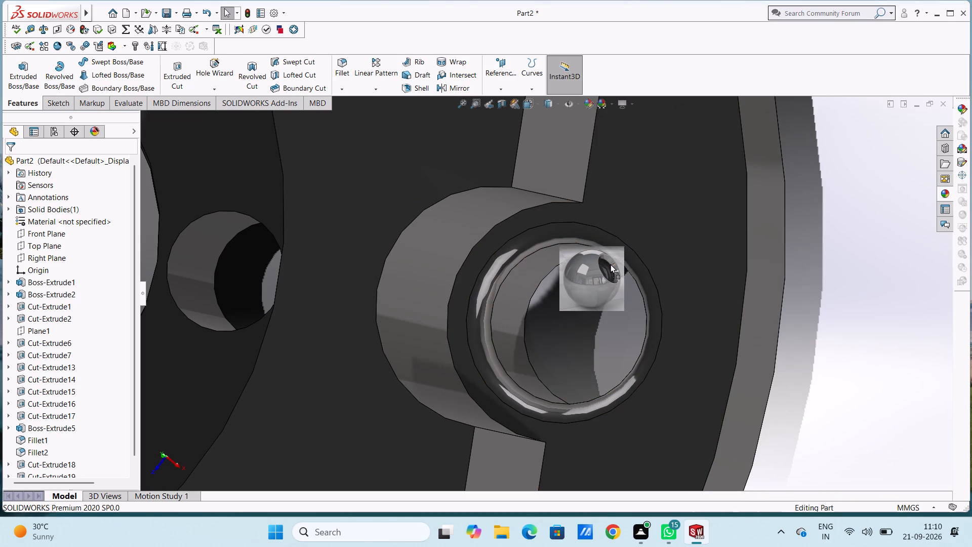
{"action": "left_click_drag", "start_coordinate": [610, 264], "coordinate": [611, 257]}
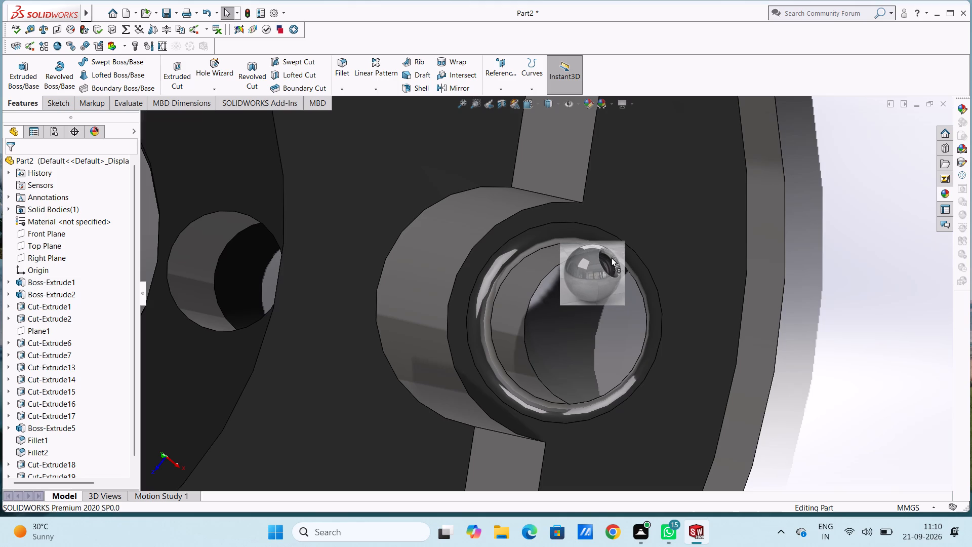
{"action": "left_click_drag", "start_coordinate": [611, 257], "coordinate": [612, 257]}
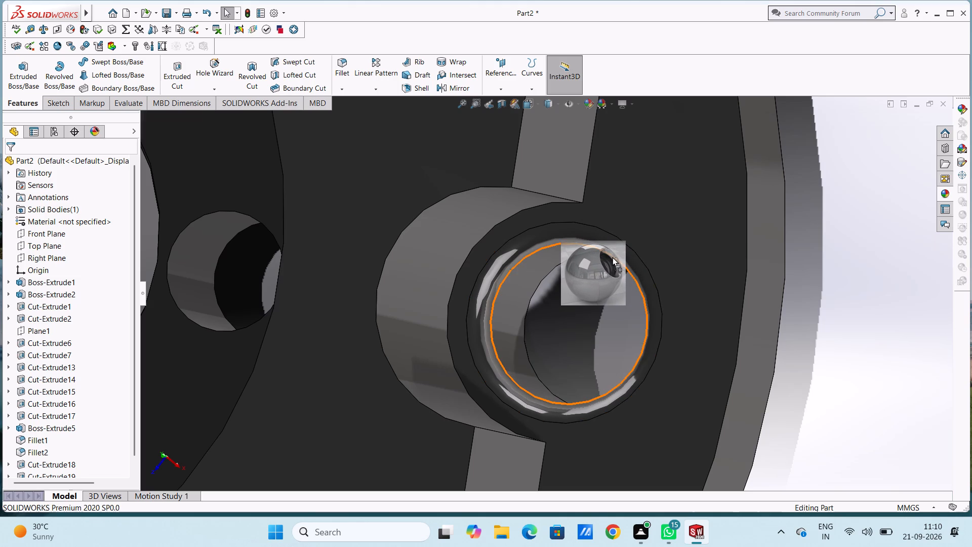
{"action": "left_click_drag", "start_coordinate": [612, 257], "coordinate": [613, 256]}
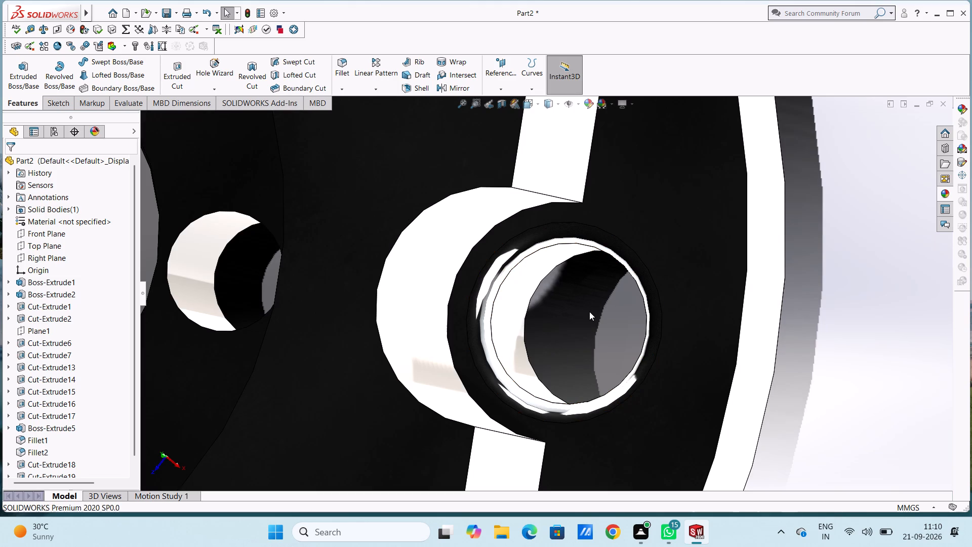
Undo the chromium plate and dark grey appearance changes made to the whole part.
{"action": "scroll", "coordinate": [589, 311], "scroll_direction": "up", "scroll_amount": 9}
{"action": "key", "text": "Escape"}
{"action": "key", "text": "Escape"}
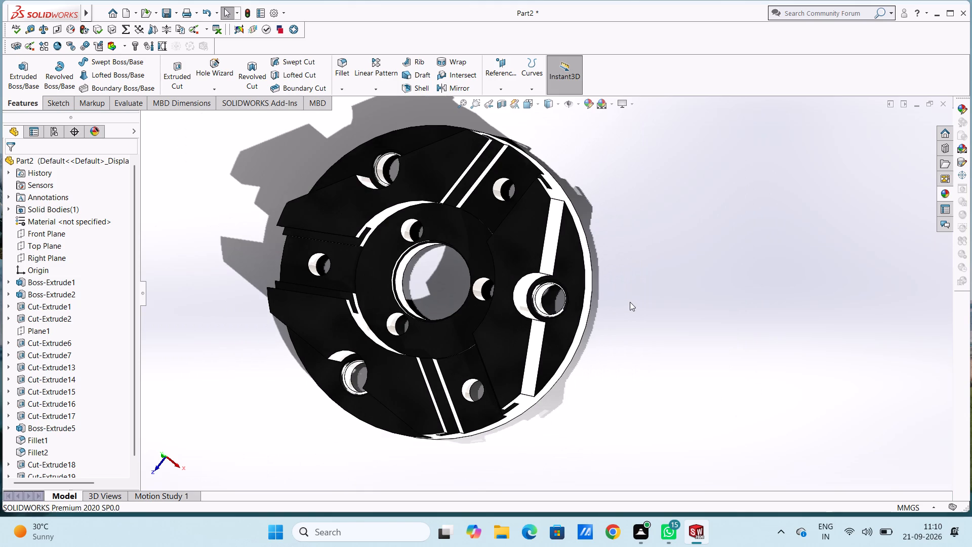
{"action": "key", "text": "ctrl+z"}
{"action": "key", "text": "ctrl+z"}
{"action": "key", "text": "ctrl+z"}
{"action": "key", "text": "Escape"}
{"action": "key", "text": "Escape"}
{"action": "key", "text": "Escape"}
{"action": "key", "text": "Escape"}
{"action": "key", "text": "Escape"}
{"action": "key", "text": "ctrl+z"}
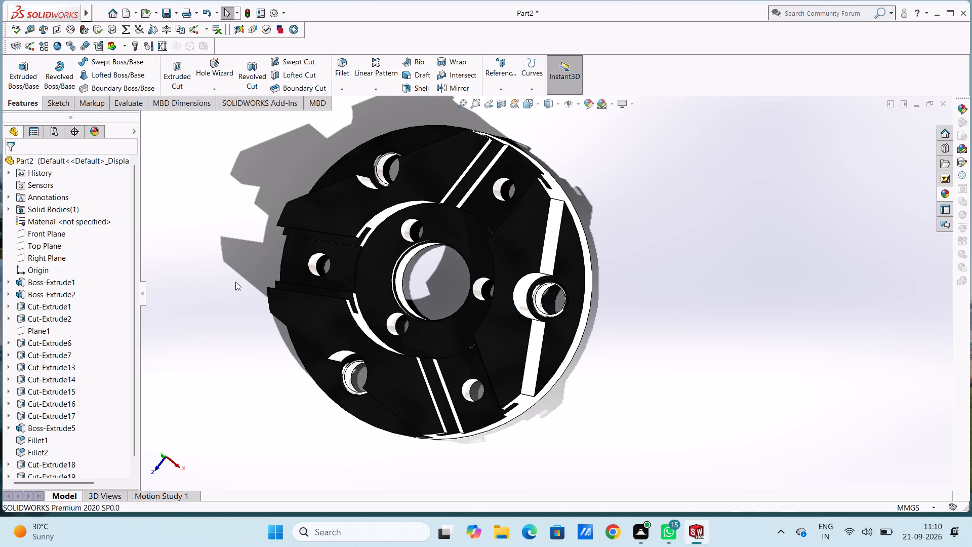
{"action": "middle_click", "coordinate": [234, 255]}
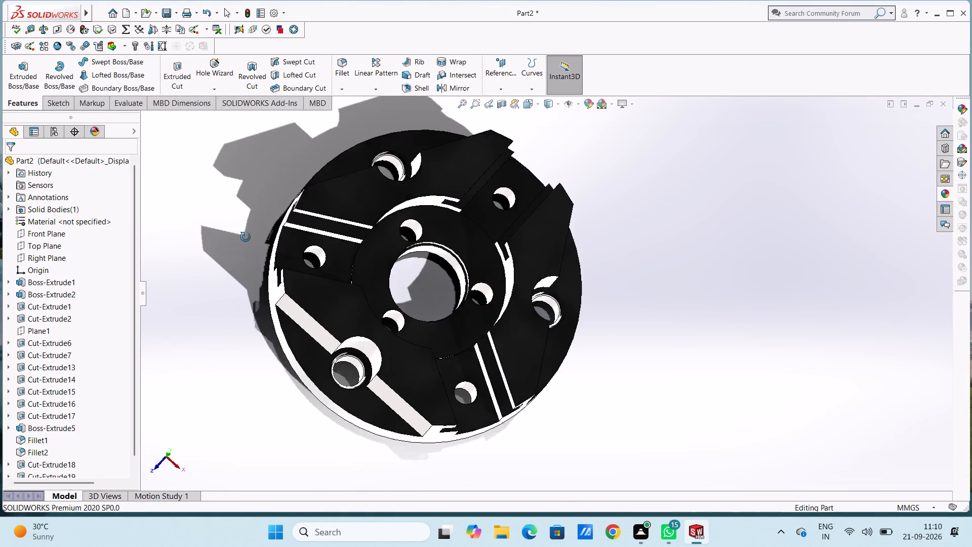
{"action": "middle_click_drag", "start_coordinate": [235, 257], "coordinate": [229, 306]}
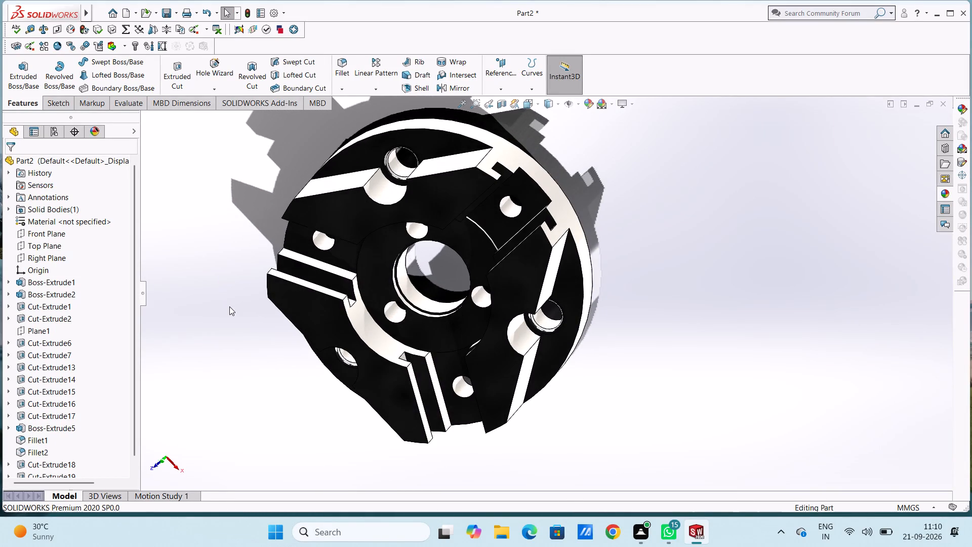
{"action": "scroll", "coordinate": [229, 306], "scroll_direction": "up", "scroll_amount": 4}
{"action": "middle_click_drag", "start_coordinate": [262, 276], "coordinate": [293, 199]}
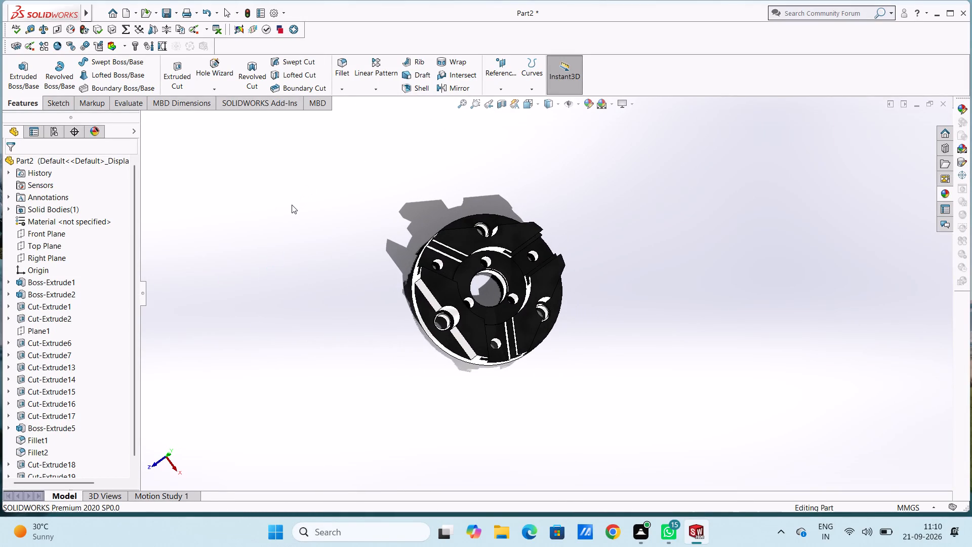
{"action": "key", "text": "Escape"}
{"action": "key", "text": "Escape"}
{"action": "key", "text": "Escape"}
{"action": "key", "text": "Escape"}
{"action": "key", "text": "Escape"}
{"action": "key", "text": "Escape"}
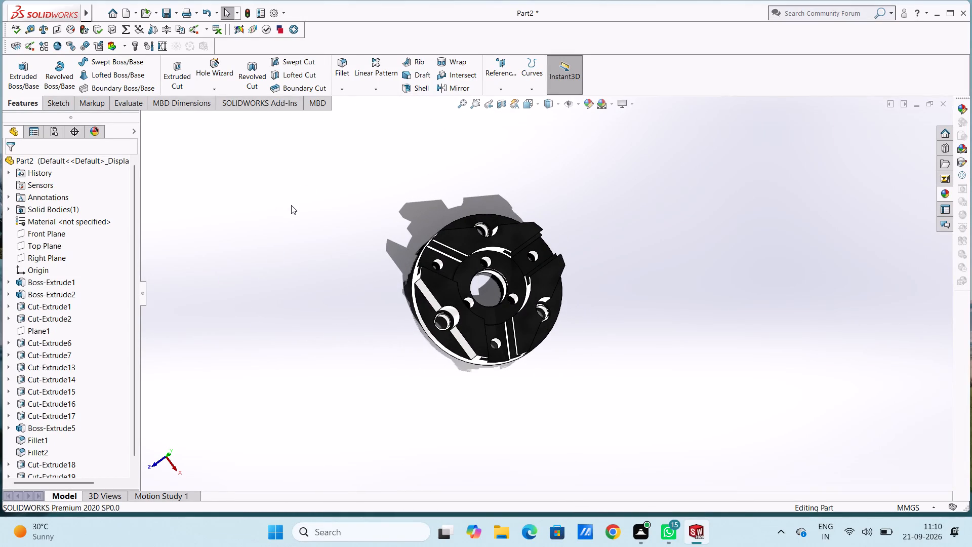
{"action": "key", "text": "ctrl+z"}
{"action": "key", "text": "ctrl+z"}
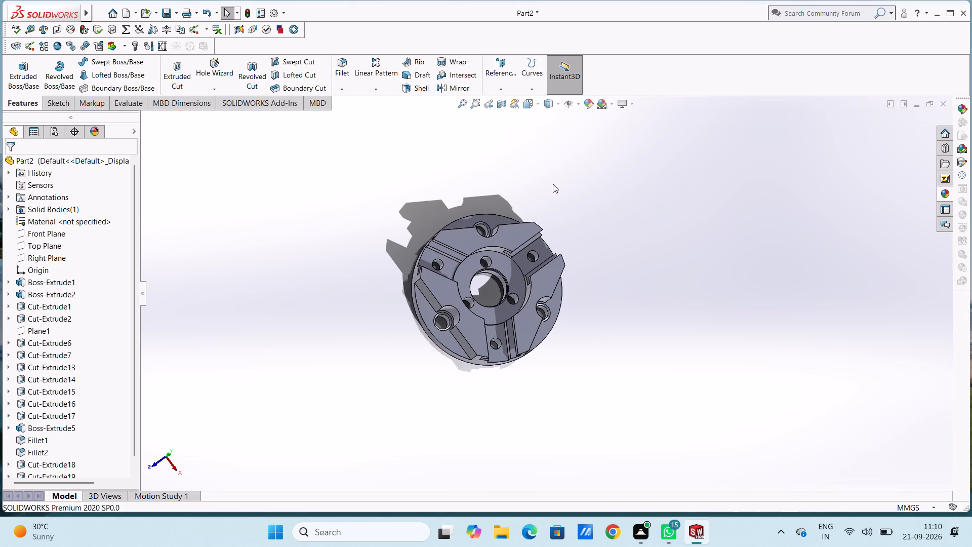
Change the whole part's colour to dark grey from the standard swatches.
{"action": "scroll", "coordinate": [546, 198], "scroll_direction": "down", "scroll_amount": 2}
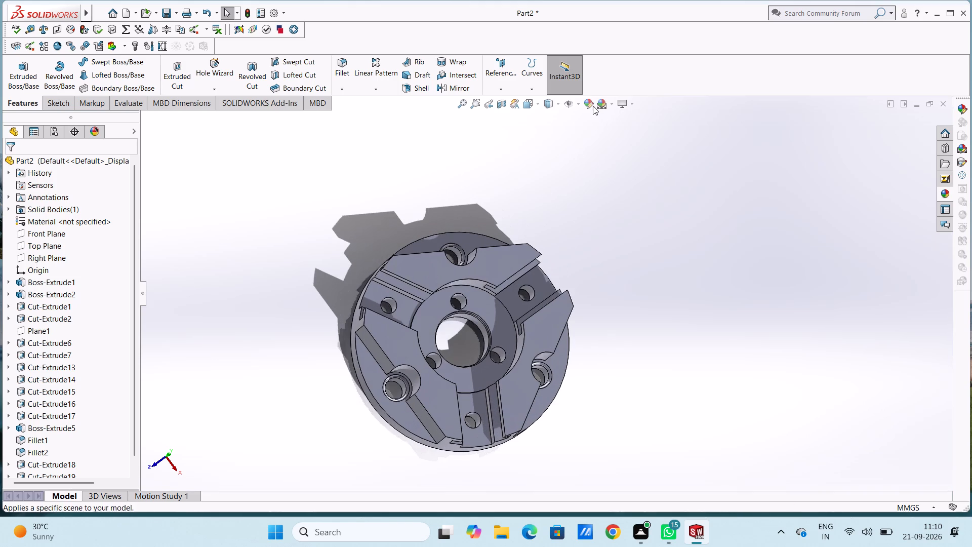
{"action": "left_click", "coordinate": [589, 104]}
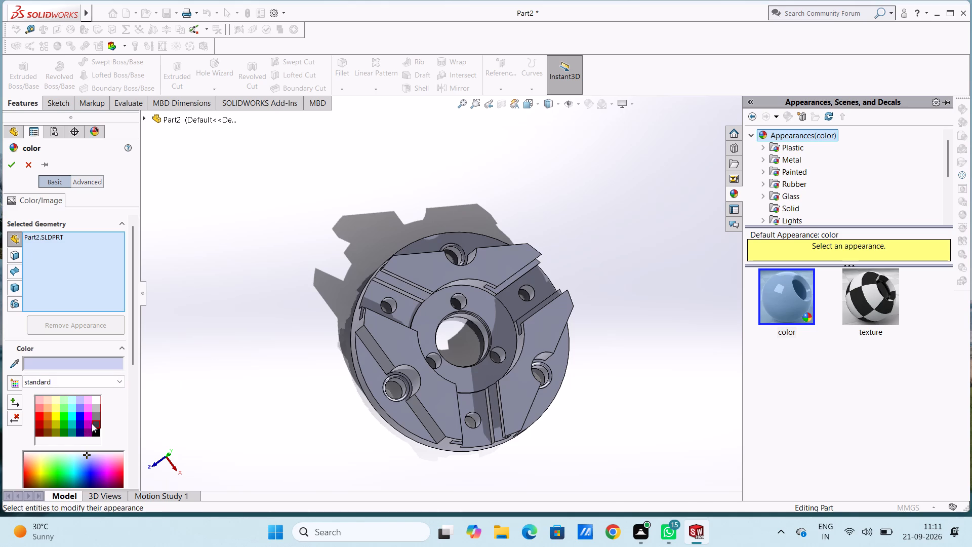
{"action": "left_click", "coordinate": [94, 424]}
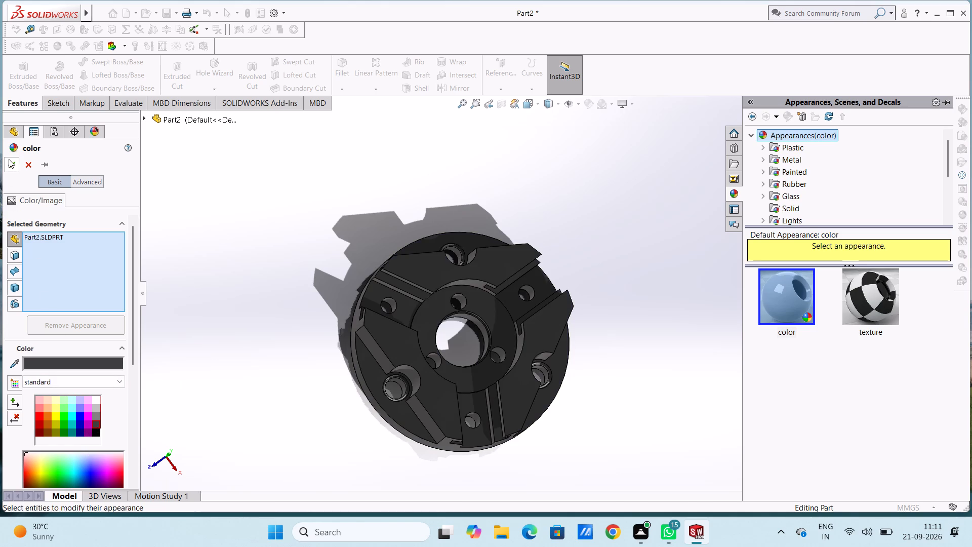
{"action": "left_click", "coordinate": [9, 159]}
{"action": "left_click", "coordinate": [249, 253]}
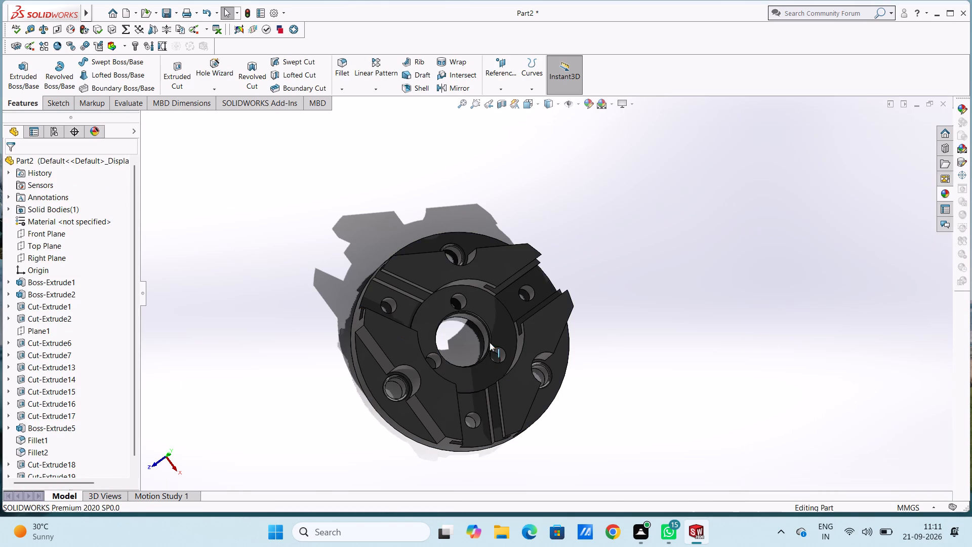
Apply the chromium plate metal appearance to only the inner face of one of the filleted stepped bores near the outer rim.
{"action": "middle_click_drag", "start_coordinate": [437, 307], "coordinate": [392, 267]}
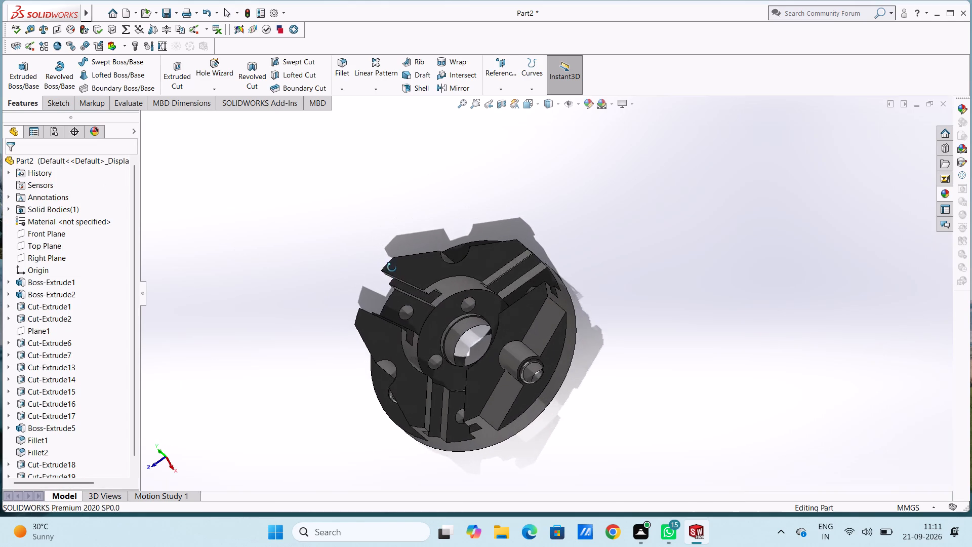
{"action": "middle_click_drag", "start_coordinate": [392, 267], "coordinate": [382, 249]}
{"action": "scroll", "coordinate": [522, 340], "scroll_direction": "down", "scroll_amount": 9}
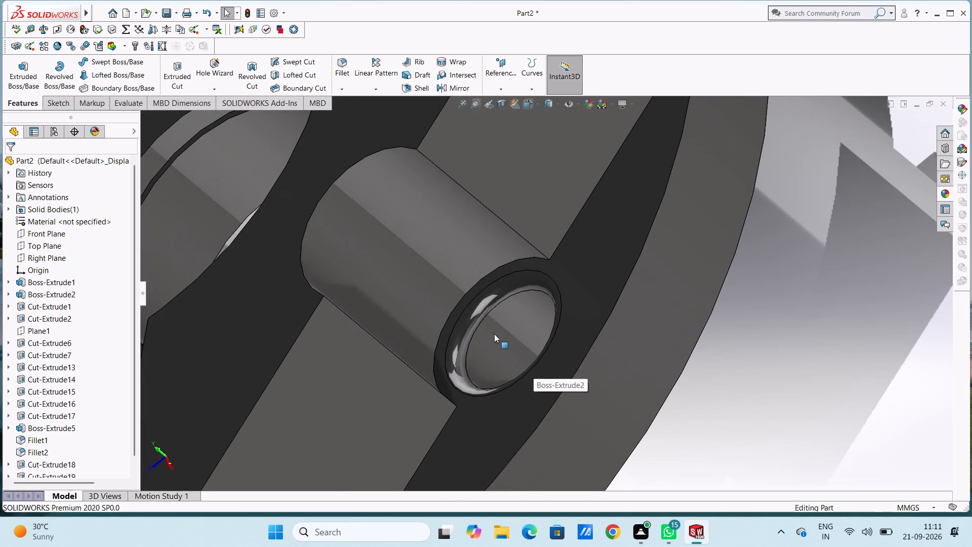
{"action": "left_click", "coordinate": [946, 190]}
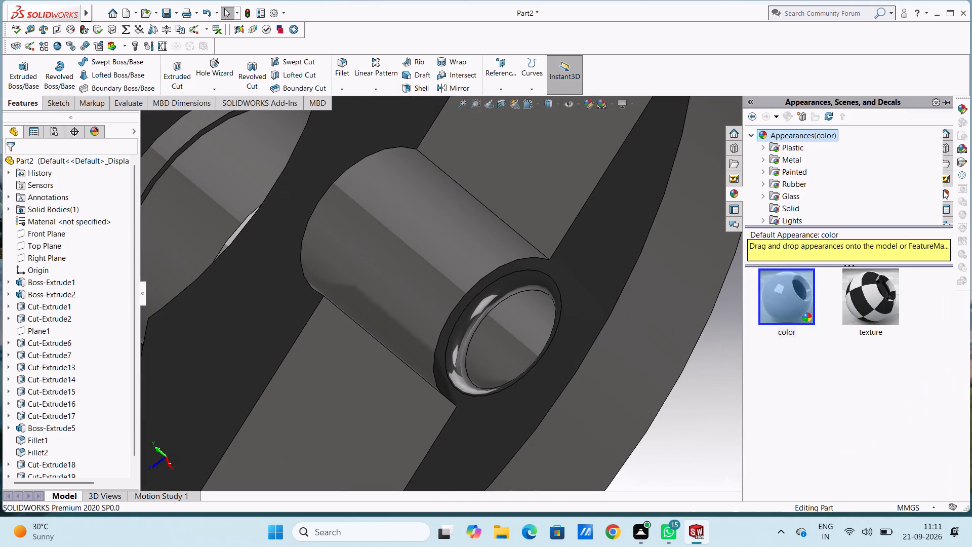
{"action": "left_click", "coordinate": [775, 158]}
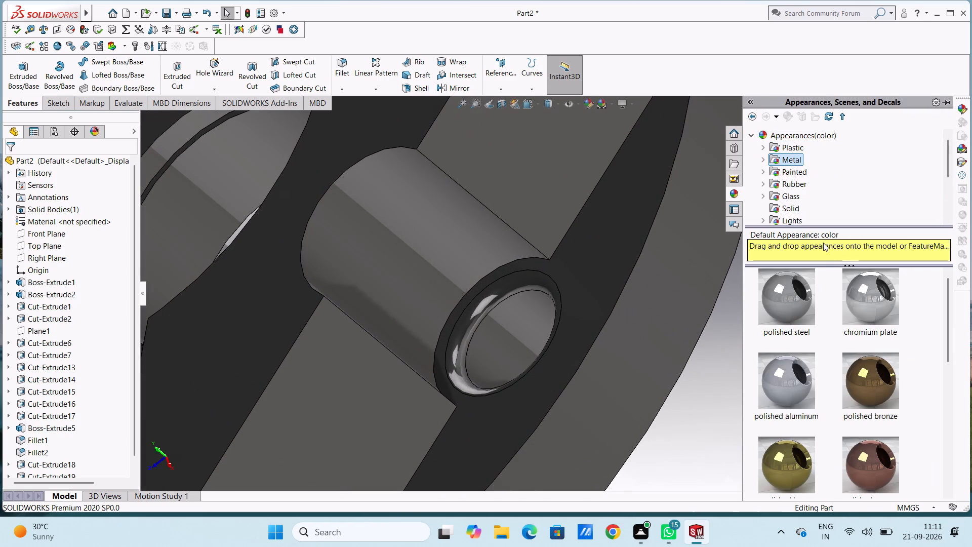
{"action": "left_click_drag", "start_coordinate": [864, 301], "coordinate": [476, 352]}
{"action": "left_click", "coordinate": [476, 352]}
Apply the chromium plate appearance to the inner face of the hole in the floor of the adjacent radial slot.
{"action": "scroll", "coordinate": [476, 352], "scroll_direction": "up", "scroll_amount": 5}
{"action": "middle_click_drag", "start_coordinate": [447, 327], "coordinate": [460, 331]}
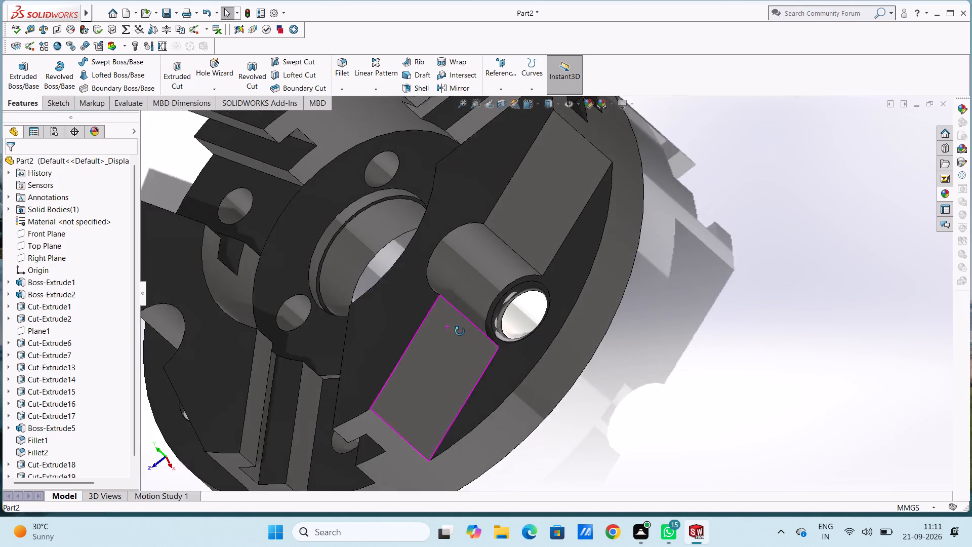
{"action": "middle_click_drag", "start_coordinate": [460, 331], "coordinate": [490, 356]}
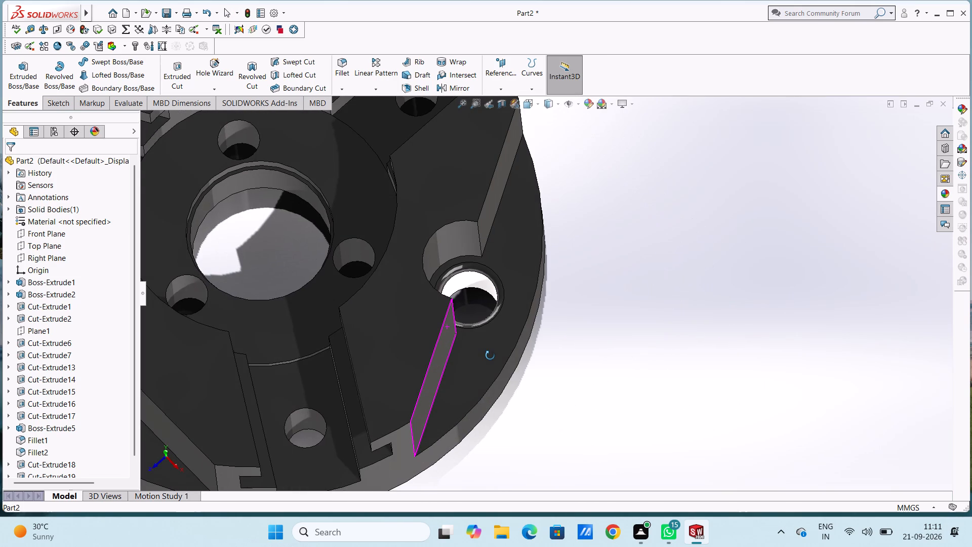
{"action": "middle_click_drag", "start_coordinate": [490, 356], "coordinate": [472, 348]}
{"action": "scroll", "coordinate": [490, 356], "scroll_direction": "up", "scroll_amount": 1}
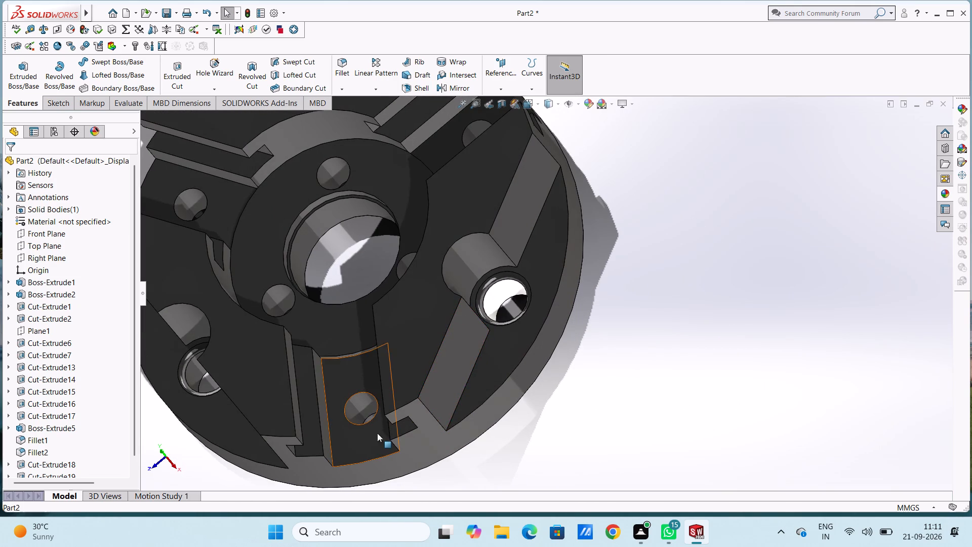
{"action": "middle_click_drag", "start_coordinate": [377, 433], "coordinate": [397, 429]}
{"action": "scroll", "coordinate": [360, 421], "scroll_direction": "down", "scroll_amount": 6}
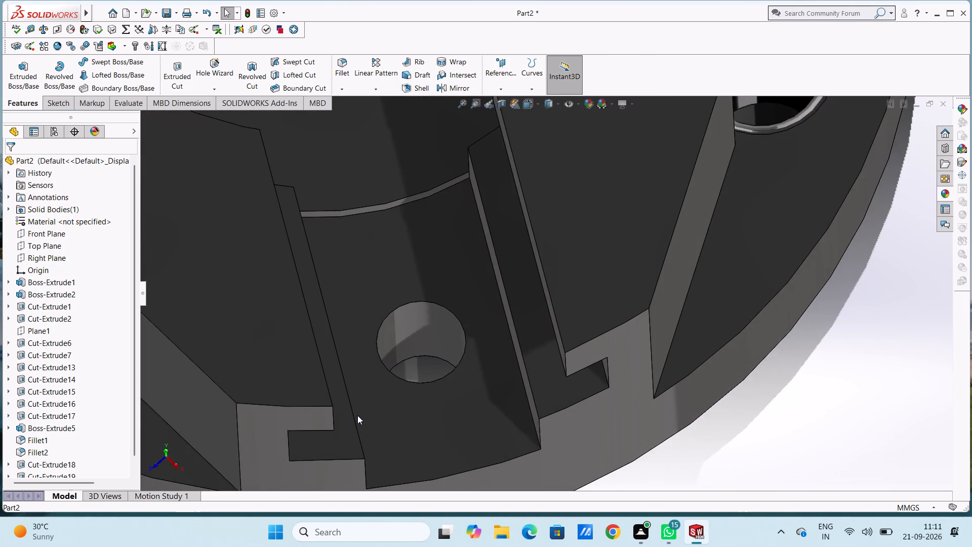
{"action": "left_click", "coordinate": [947, 191]}
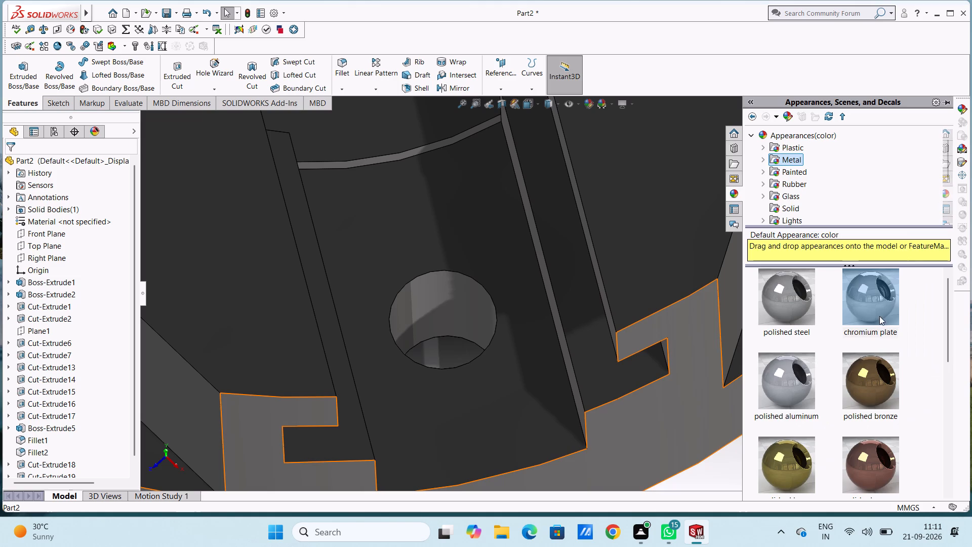
{"action": "left_click_drag", "start_coordinate": [876, 305], "coordinate": [433, 315]}
{"action": "left_click", "coordinate": [431, 315]}
Apply the chromium plate appearance to the inner face of a second filleted stepped bore near the outer rim.
{"action": "scroll", "coordinate": [431, 315], "scroll_direction": "up", "scroll_amount": 10}
{"action": "middle_click_drag", "start_coordinate": [391, 301], "coordinate": [430, 347]}
{"action": "scroll", "coordinate": [429, 303], "scroll_direction": "down", "scroll_amount": 4}
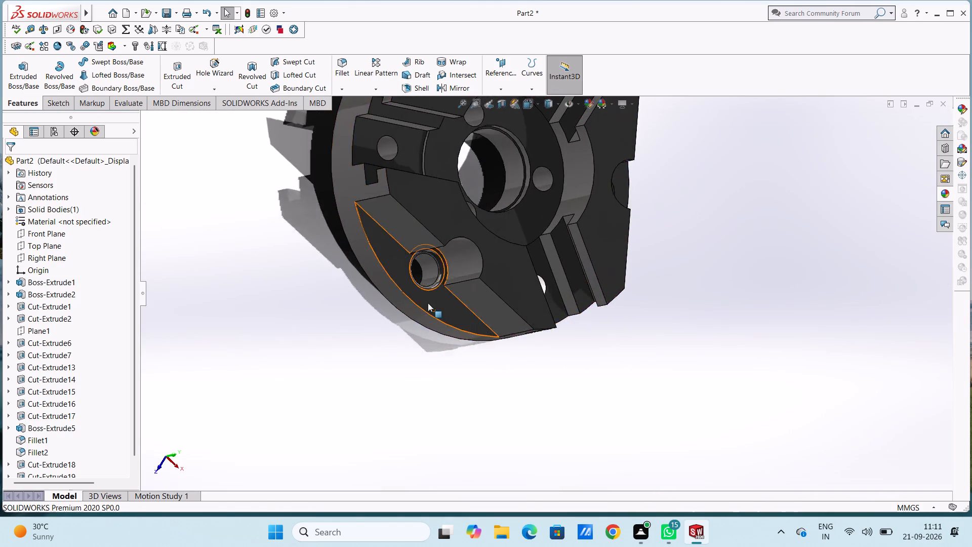
{"action": "scroll", "coordinate": [428, 303], "scroll_direction": "down", "scroll_amount": 5}
{"action": "left_click", "coordinate": [948, 192]}
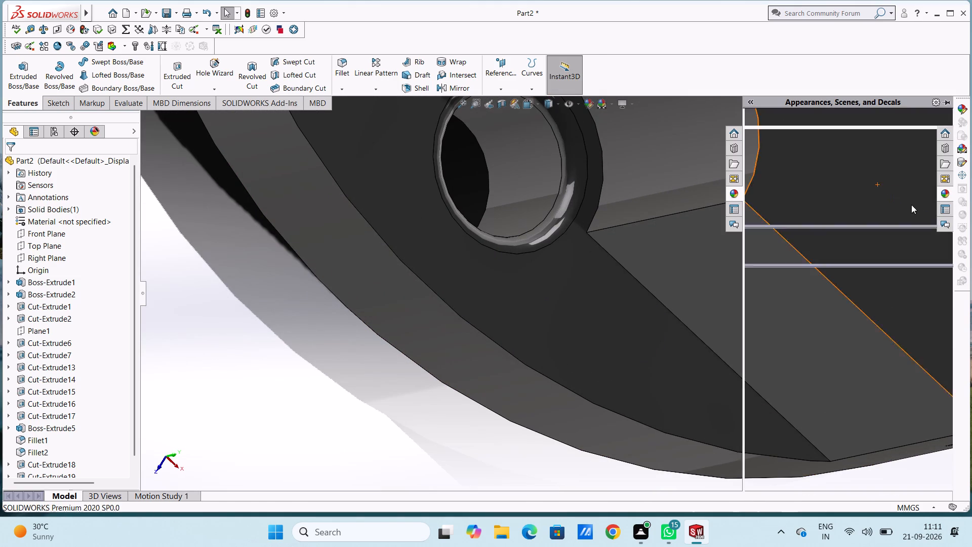
{"action": "left_click_drag", "start_coordinate": [864, 295], "coordinate": [524, 191]}
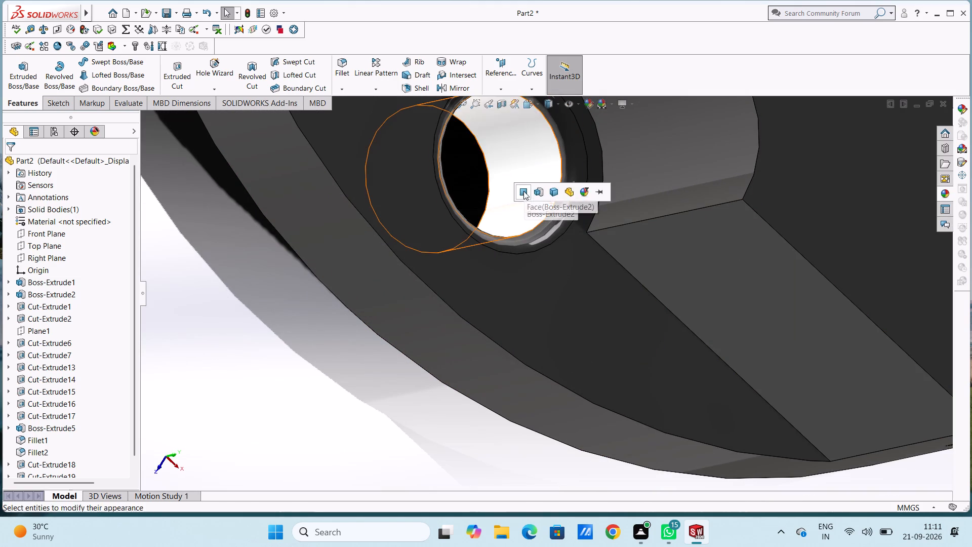
{"action": "left_click", "coordinate": [523, 191]}
Apply the chromium plate appearance to the inner face of the hole in a second radial slot's floor.
{"action": "scroll", "coordinate": [523, 190], "scroll_direction": "down", "scroll_amount": 1}
{"action": "scroll", "coordinate": [523, 190], "scroll_direction": "up", "scroll_amount": 7}
{"action": "middle_click_drag", "start_coordinate": [512, 203], "coordinate": [462, 218]}
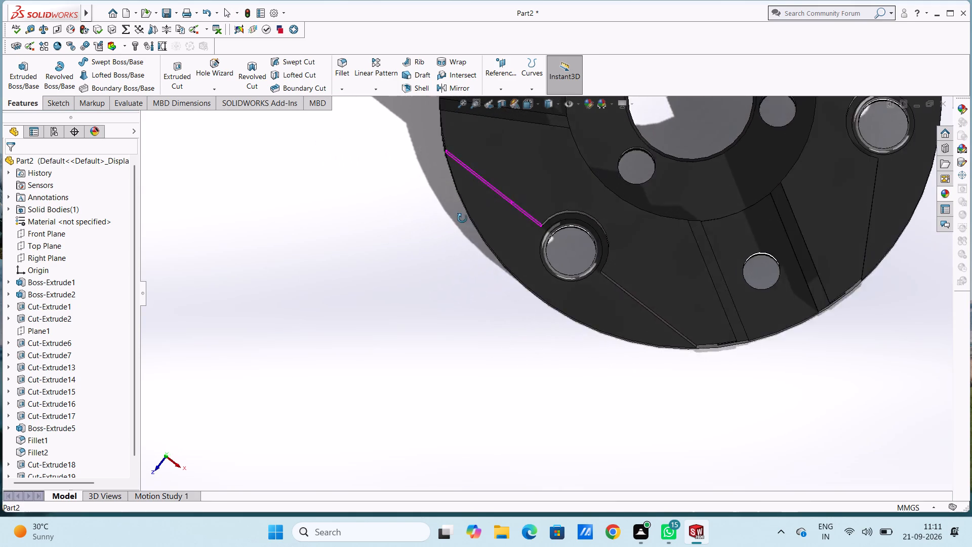
{"action": "middle_click_drag", "start_coordinate": [462, 218], "coordinate": [458, 202]}
{"action": "scroll", "coordinate": [458, 202], "scroll_direction": "up", "scroll_amount": 5}
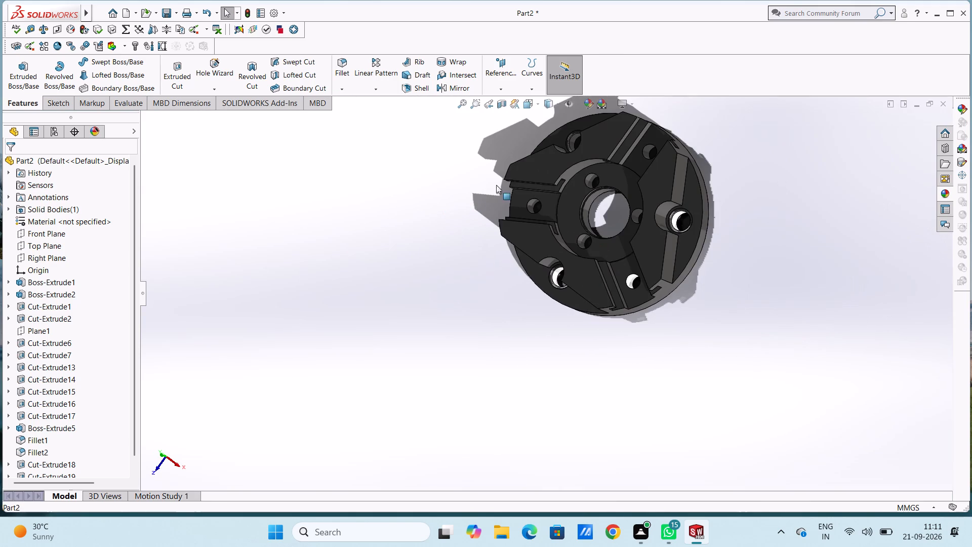
{"action": "scroll", "coordinate": [508, 182], "scroll_direction": "down", "scroll_amount": 6}
{"action": "scroll", "coordinate": [659, 328], "scroll_direction": "down", "scroll_amount": 6}
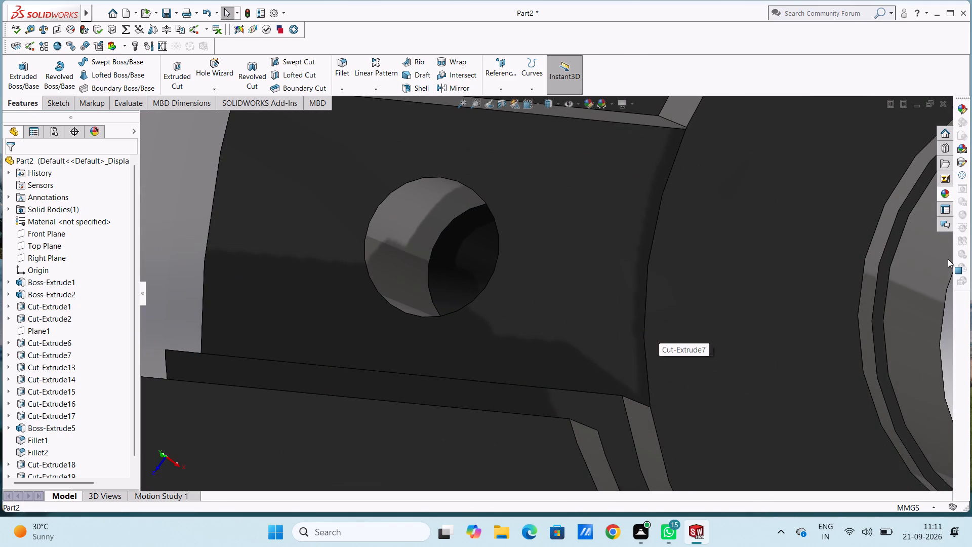
{"action": "left_click", "coordinate": [943, 187]}
{"action": "left_click_drag", "start_coordinate": [876, 296], "coordinate": [281, 275]}
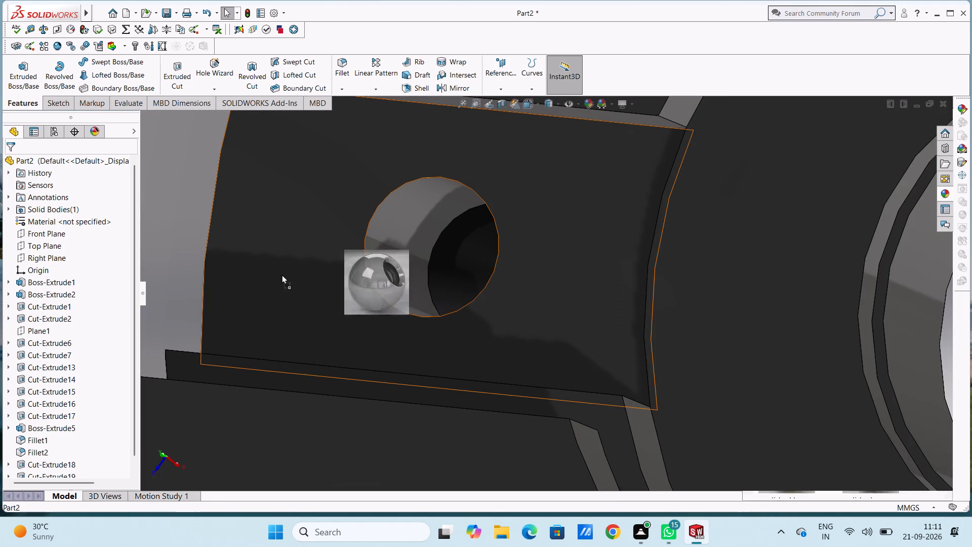
{"action": "left_click_drag", "start_coordinate": [281, 275], "coordinate": [391, 249]}
{"action": "left_click", "coordinate": [391, 249]}
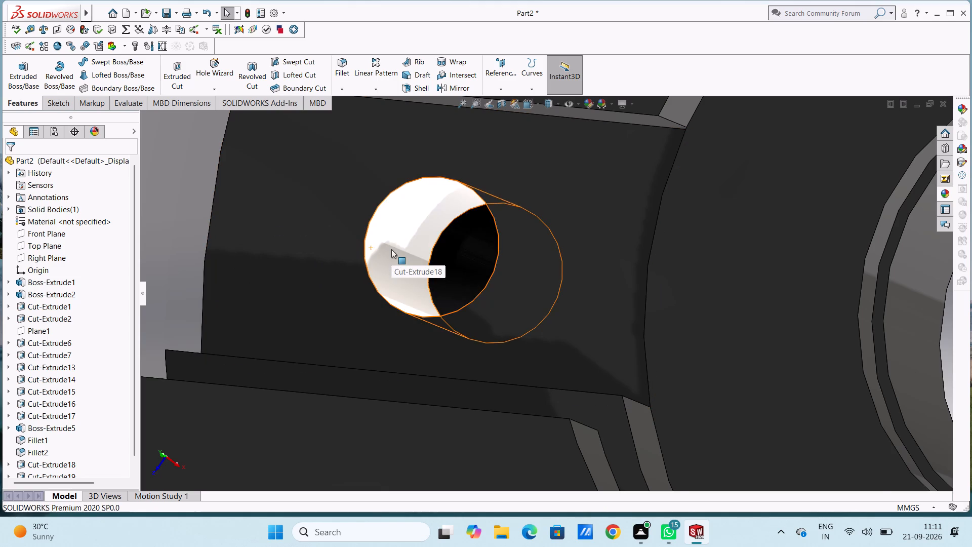
Apply the chromium plate appearance to the inner face of one of the small holes in the ring floor around the central bore.
{"action": "scroll", "coordinate": [391, 249], "scroll_direction": "up", "scroll_amount": 11}
{"action": "scroll", "coordinate": [575, 254], "scroll_direction": "down", "scroll_amount": 7}
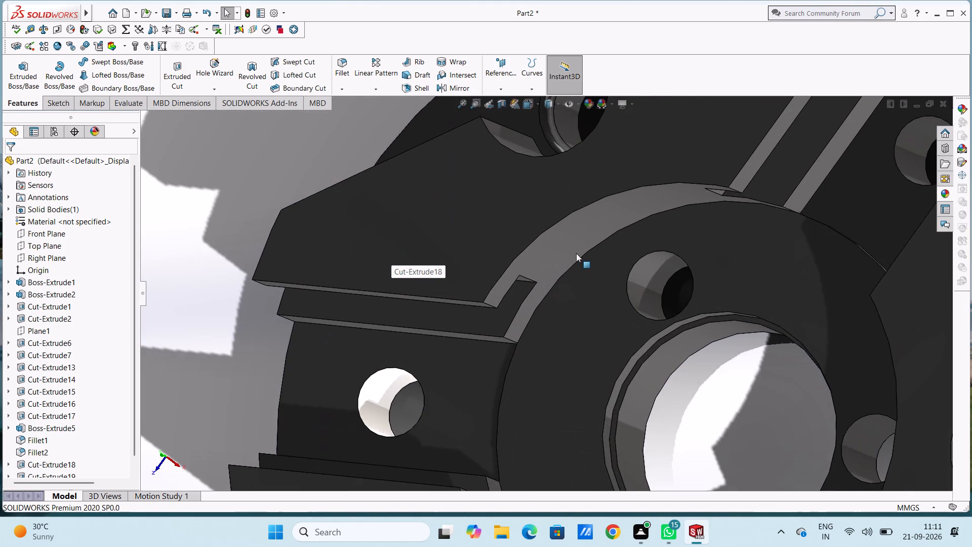
{"action": "scroll", "coordinate": [577, 253], "scroll_direction": "down", "scroll_amount": 5}
{"action": "left_click", "coordinate": [944, 189]}
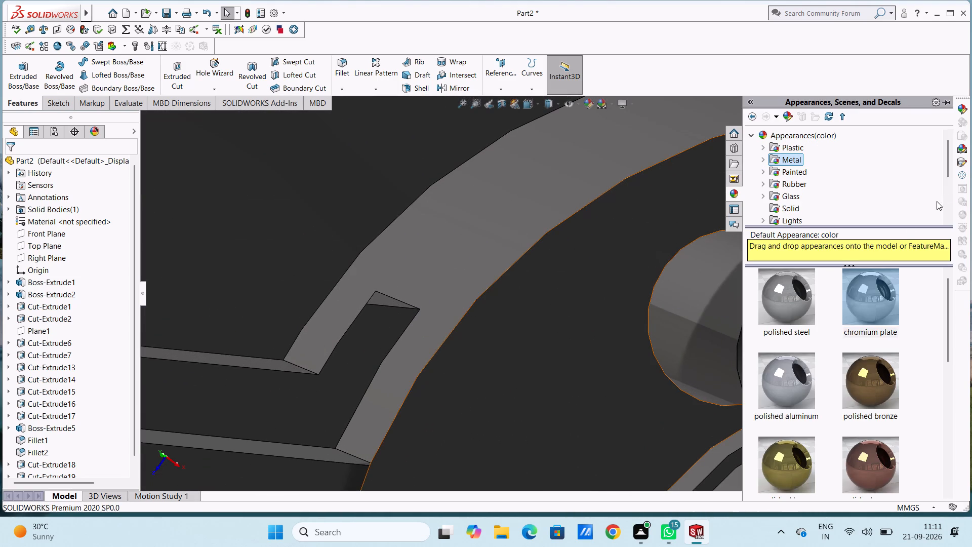
{"action": "left_click_drag", "start_coordinate": [873, 290], "coordinate": [717, 339]}
{"action": "left_click", "coordinate": [717, 339]}
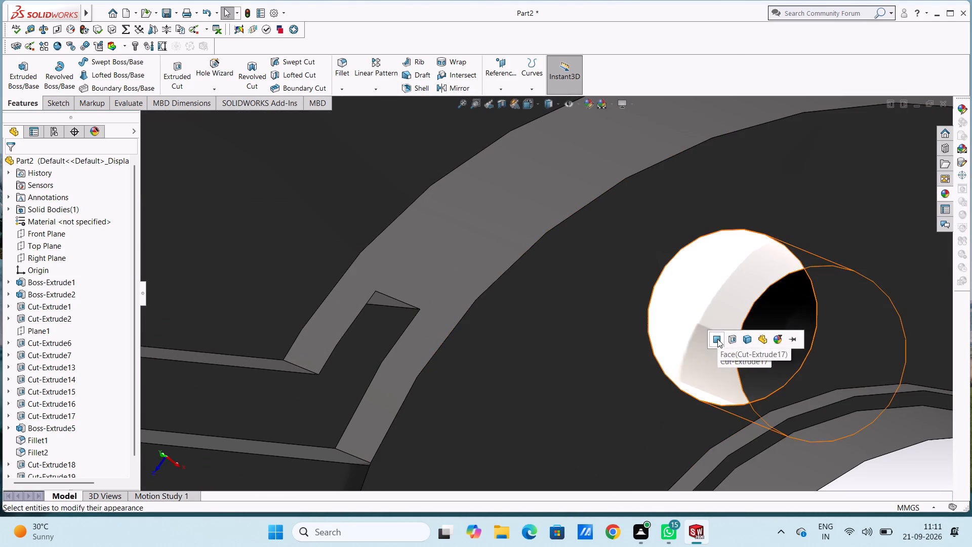
{"action": "scroll", "coordinate": [717, 339], "scroll_direction": "up", "scroll_amount": 12}
{"action": "scroll", "coordinate": [580, 409], "scroll_direction": "down", "scroll_amount": 5}
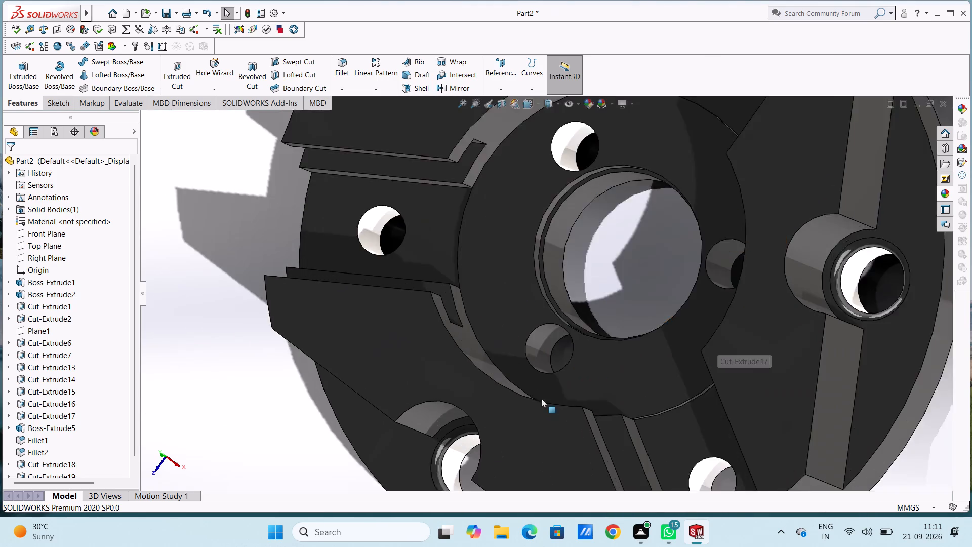
Apply the chromium plate appearance to the inner face of a second small hole in the ring floor around the central bore.
{"action": "scroll", "coordinate": [541, 399], "scroll_direction": "down", "scroll_amount": 2}
{"action": "left_click", "coordinate": [939, 192]}
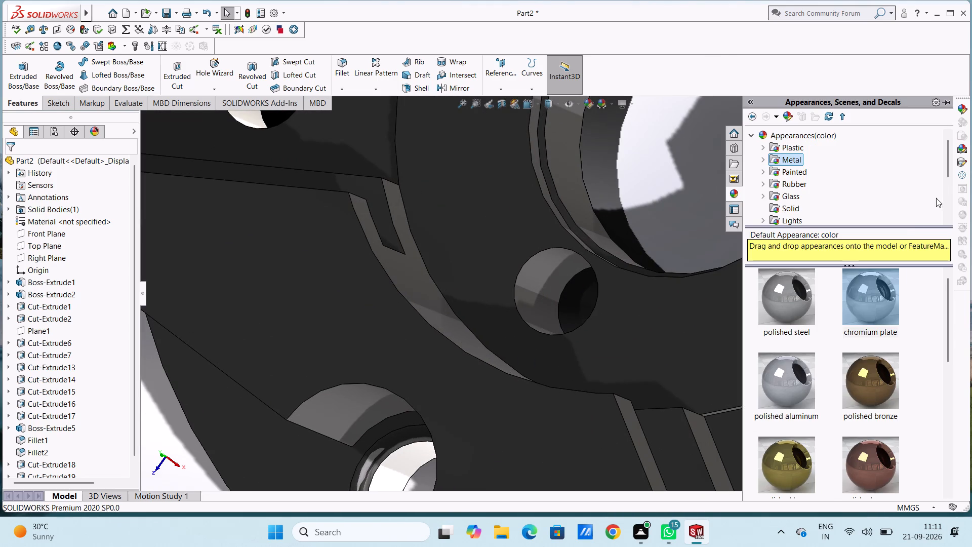
{"action": "left_click_drag", "start_coordinate": [884, 287], "coordinate": [569, 280]}
{"action": "left_click", "coordinate": [569, 280]}
Apply the chromium plate appearance to the inner face of the remaining small hole in the ring floor around the central bore.
{"action": "scroll", "coordinate": [569, 280], "scroll_direction": "up", "scroll_amount": 6}
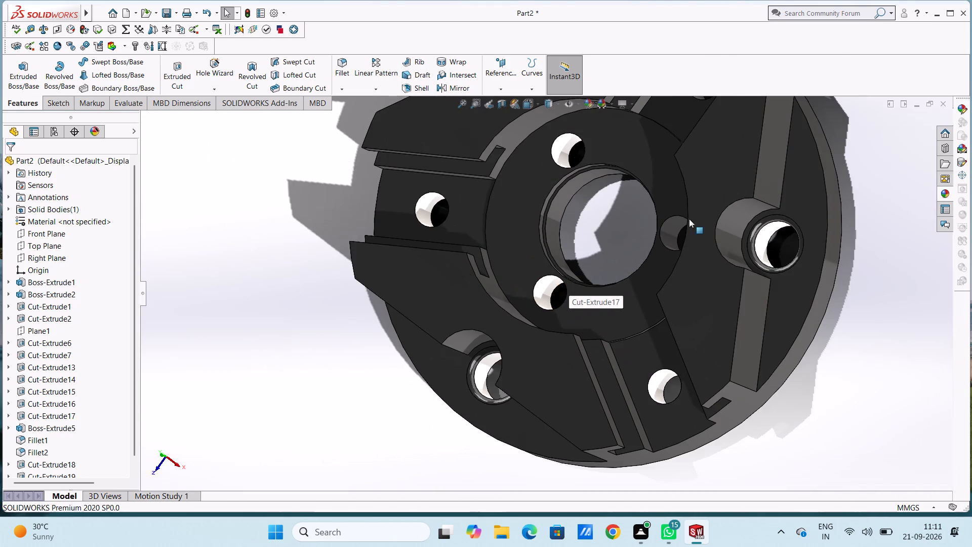
{"action": "scroll", "coordinate": [689, 219], "scroll_direction": "down", "scroll_amount": 7}
{"action": "scroll", "coordinate": [624, 238], "scroll_direction": "down", "scroll_amount": 6}
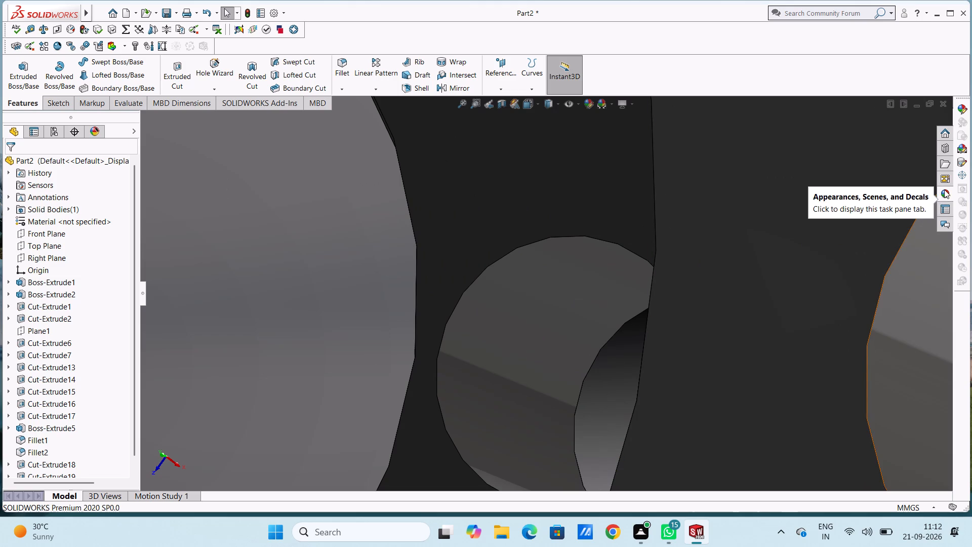
{"action": "left_click", "coordinate": [944, 189]}
{"action": "left_click_drag", "start_coordinate": [875, 293], "coordinate": [476, 378]}
{"action": "left_click", "coordinate": [476, 378]}
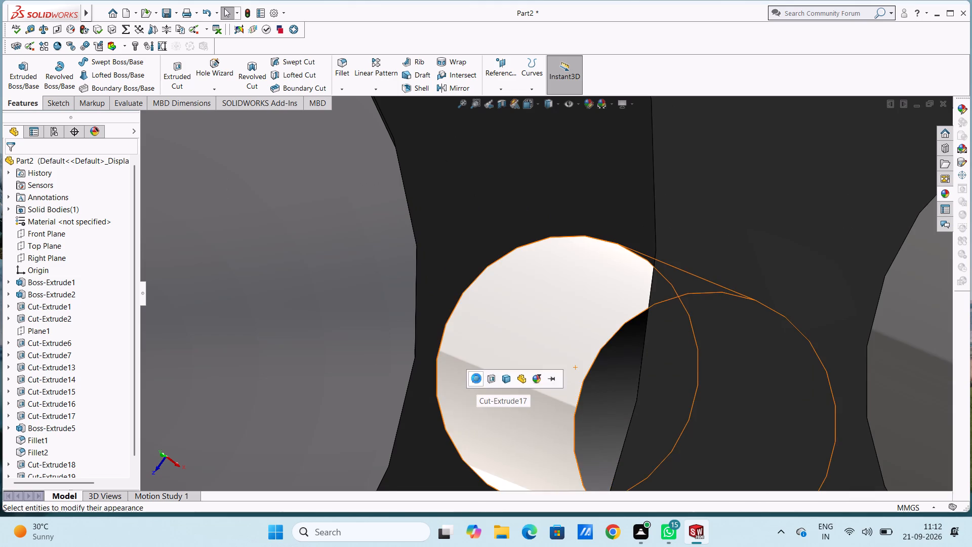
Apply the chromium plate appearance to the inner face of the third filleted stepped bore near the outer rim.
{"action": "scroll", "coordinate": [476, 378], "scroll_direction": "up", "scroll_amount": 16}
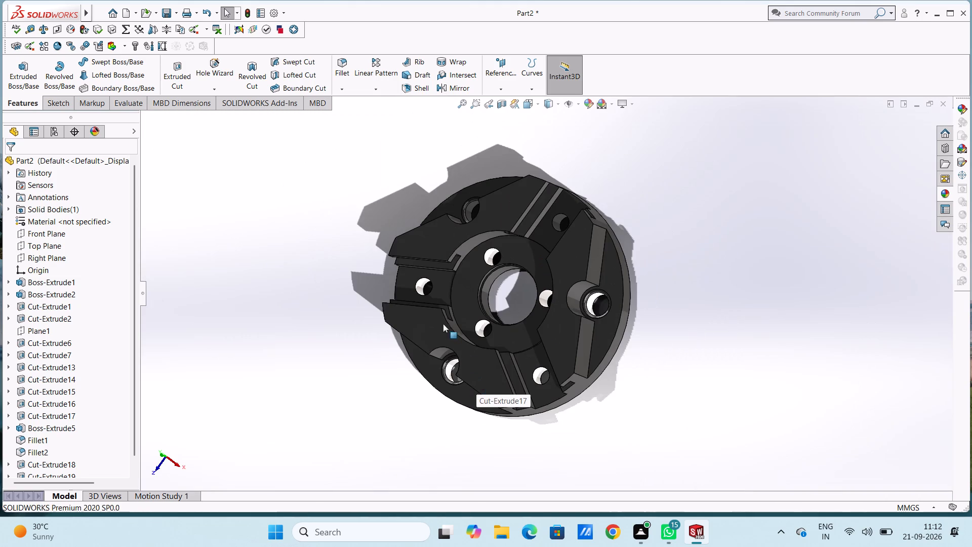
{"action": "scroll", "coordinate": [463, 278], "scroll_direction": "down", "scroll_amount": 4}
{"action": "middle_click_drag", "start_coordinate": [504, 219], "coordinate": [524, 254]}
{"action": "scroll", "coordinate": [505, 219], "scroll_direction": "down", "scroll_amount": 1}
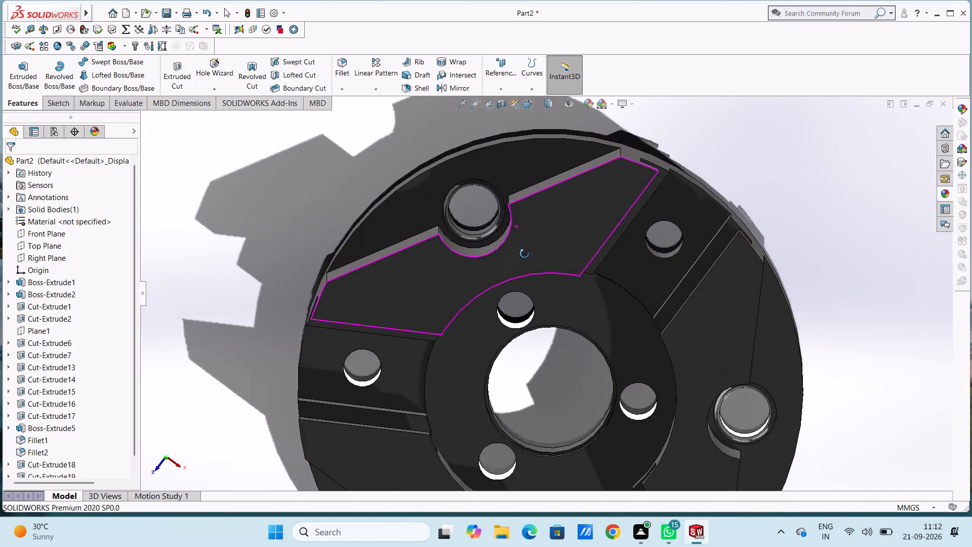
{"action": "middle_click_drag", "start_coordinate": [524, 254], "coordinate": [535, 296]}
{"action": "scroll", "coordinate": [462, 193], "scroll_direction": "down", "scroll_amount": 6}
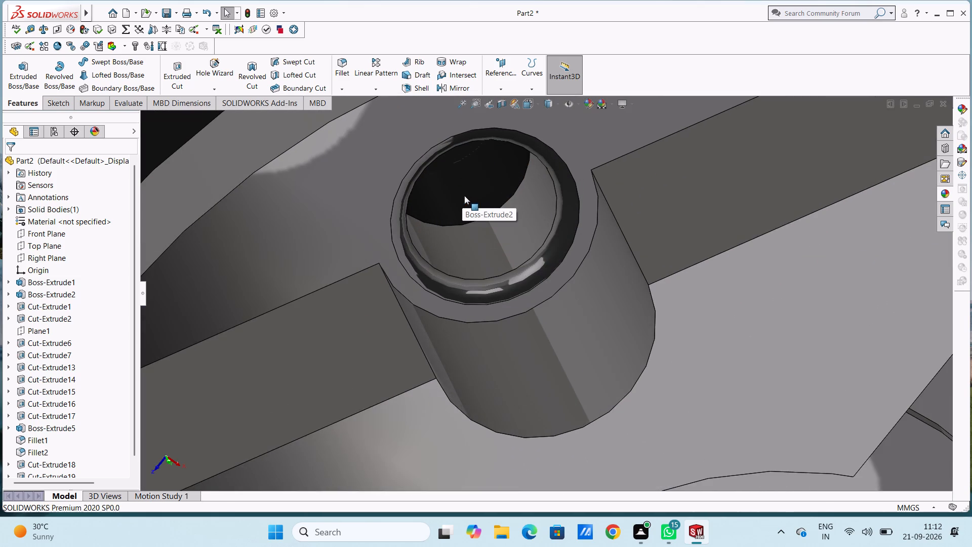
{"action": "left_click", "coordinate": [946, 193]}
{"action": "left_click_drag", "start_coordinate": [875, 288], "coordinate": [524, 209]}
{"action": "left_click", "coordinate": [523, 209]}
Apply the chromium plate appearance to the inner face of the hole in the third radial slot's floor.
{"action": "scroll", "coordinate": [523, 209], "scroll_direction": "up", "scroll_amount": 6}
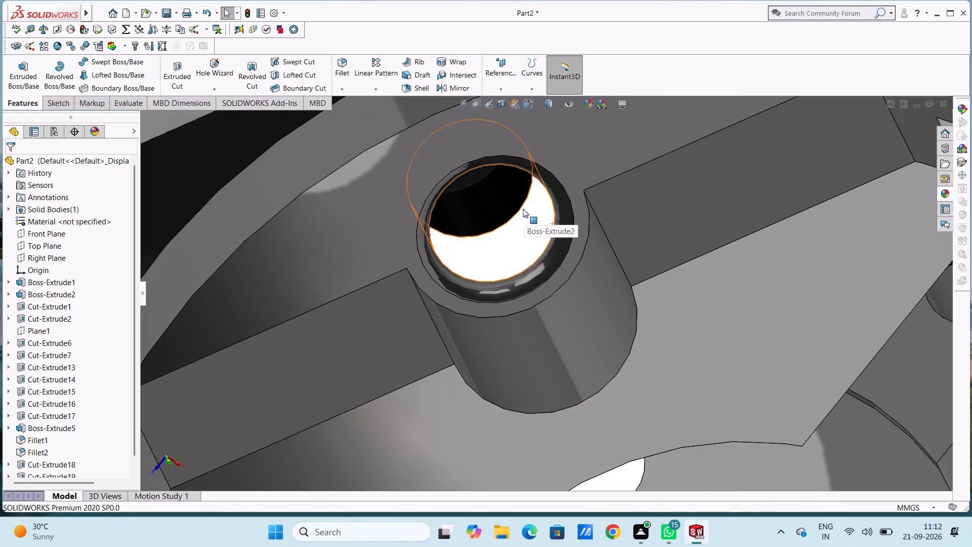
{"action": "scroll", "coordinate": [523, 209], "scroll_direction": "up", "scroll_amount": 3}
{"action": "scroll", "coordinate": [543, 312], "scroll_direction": "up", "scroll_amount": 1}
{"action": "middle_click_drag", "start_coordinate": [543, 306], "coordinate": [536, 287]}
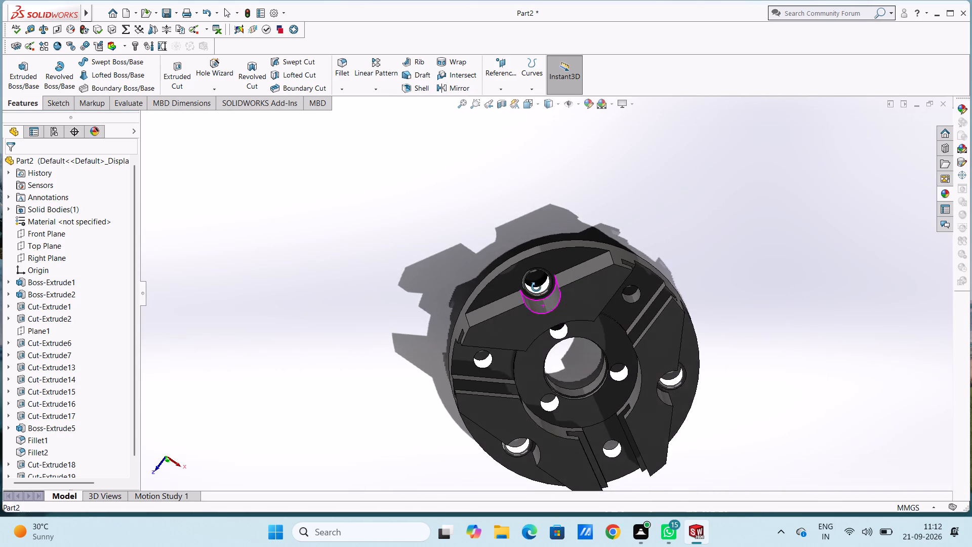
{"action": "middle_click_drag", "start_coordinate": [536, 287], "coordinate": [528, 248]}
{"action": "scroll", "coordinate": [638, 303], "scroll_direction": "down", "scroll_amount": 6}
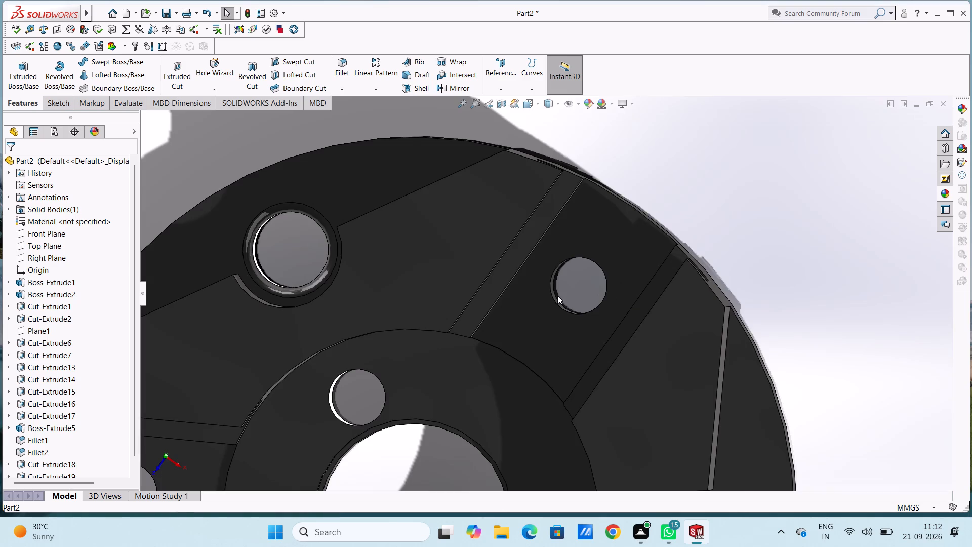
{"action": "scroll", "coordinate": [557, 295], "scroll_direction": "down", "scroll_amount": 4}
{"action": "left_click", "coordinate": [941, 194]}
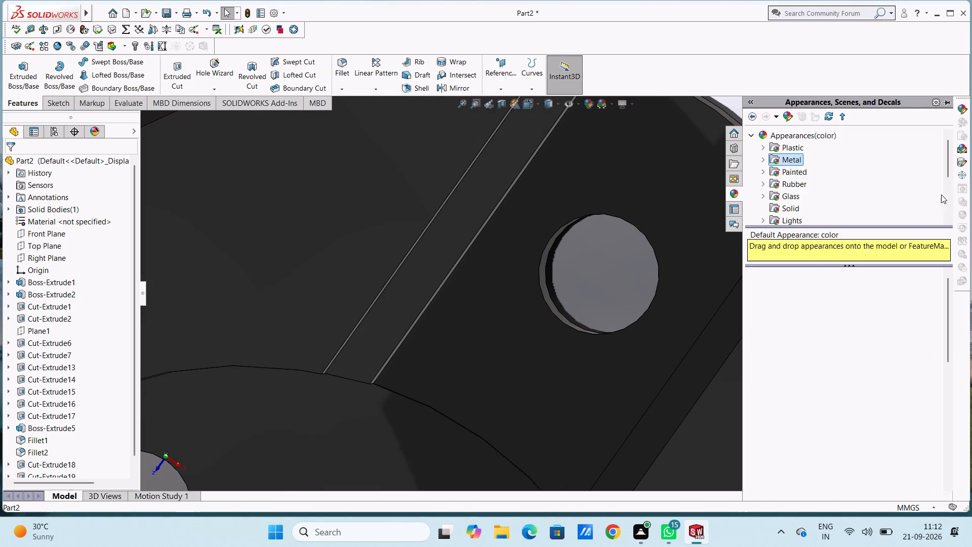
{"action": "left_click_drag", "start_coordinate": [864, 294], "coordinate": [583, 277]}
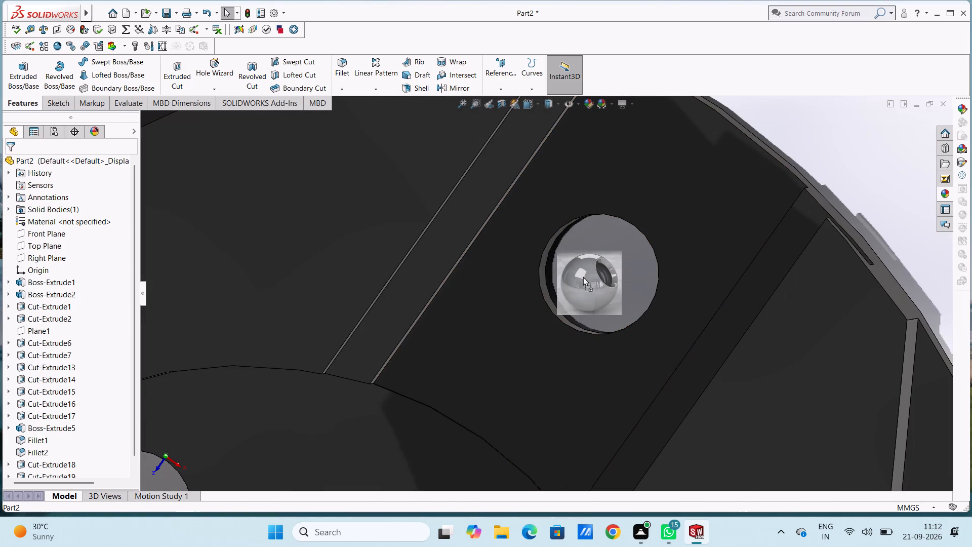
{"action": "left_click_drag", "start_coordinate": [583, 277], "coordinate": [563, 302]}
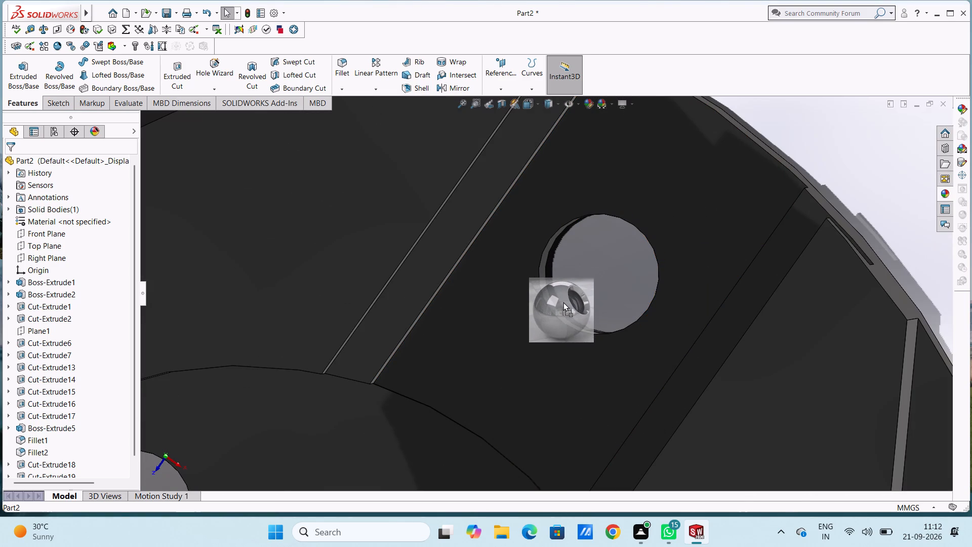
{"action": "left_click_drag", "start_coordinate": [563, 302], "coordinate": [566, 307]}
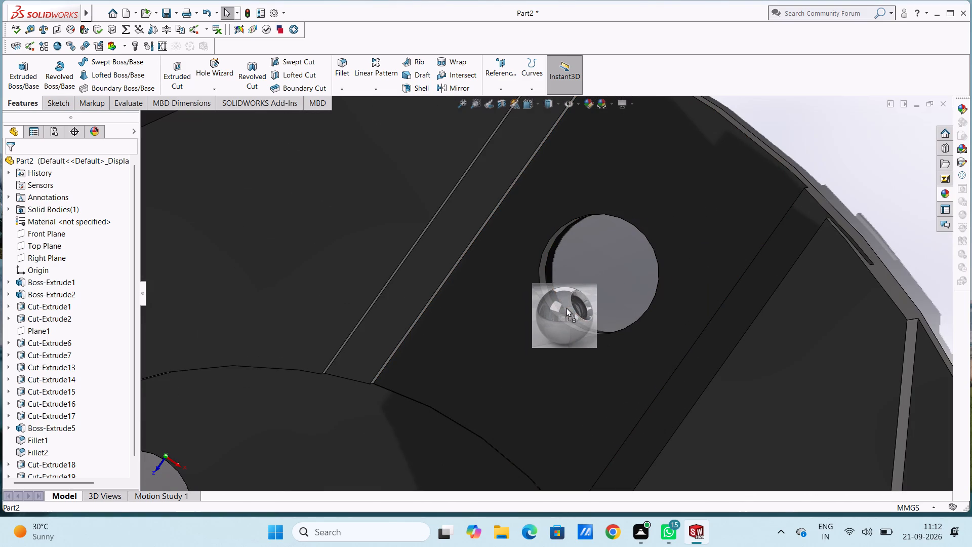
{"action": "left_click_drag", "start_coordinate": [566, 307], "coordinate": [563, 316]}
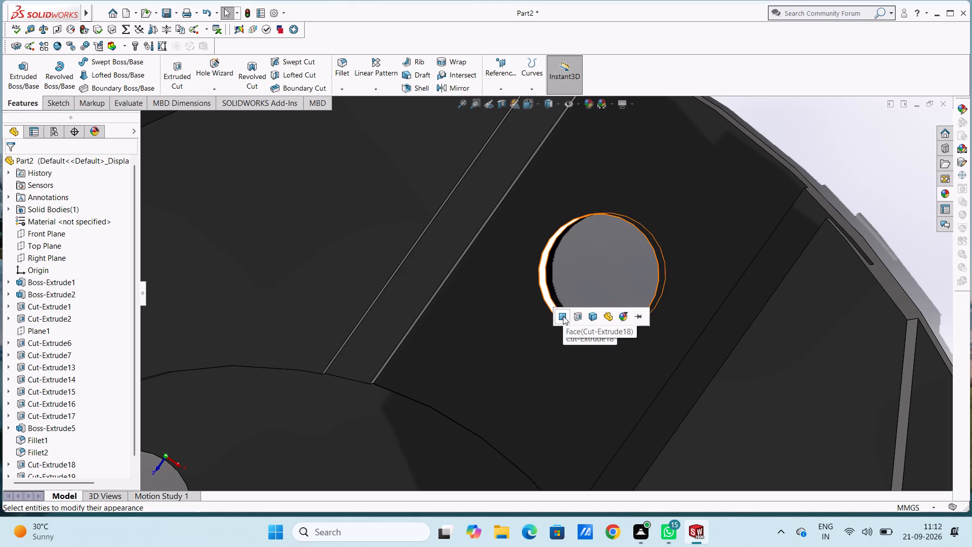
{"action": "left_click", "coordinate": [563, 316]}
Save the part, shown in isometric view, in the Documents folder as "3 -jaw chuck body flange".
{"action": "scroll", "coordinate": [562, 317], "scroll_direction": "up", "scroll_amount": 12}
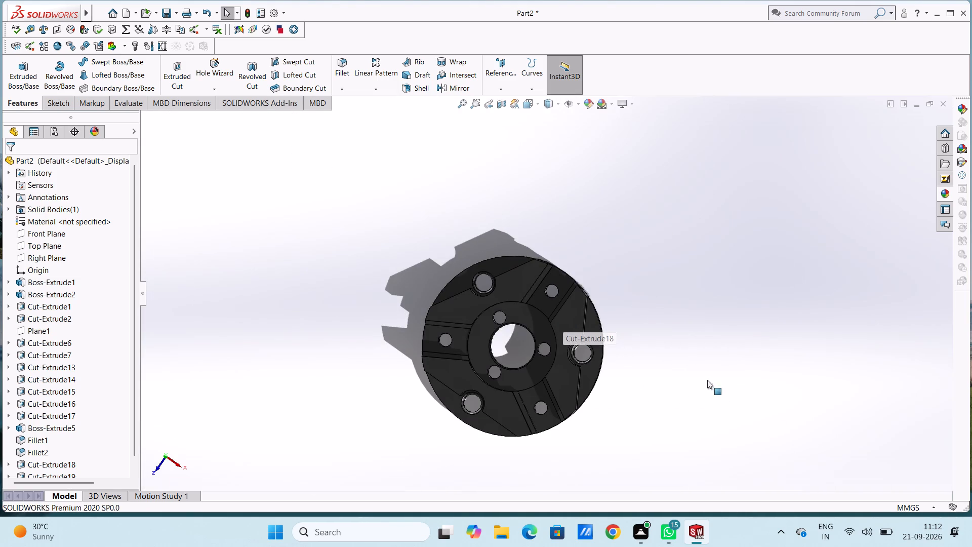
{"action": "middle_click_drag", "start_coordinate": [772, 436], "coordinate": [768, 354]}
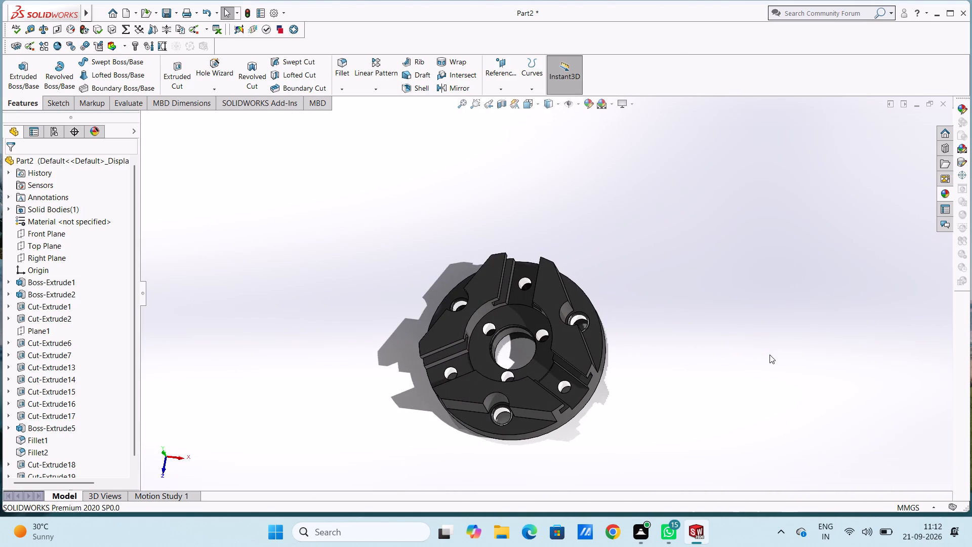
{"action": "key", "text": "ctrl+7"}
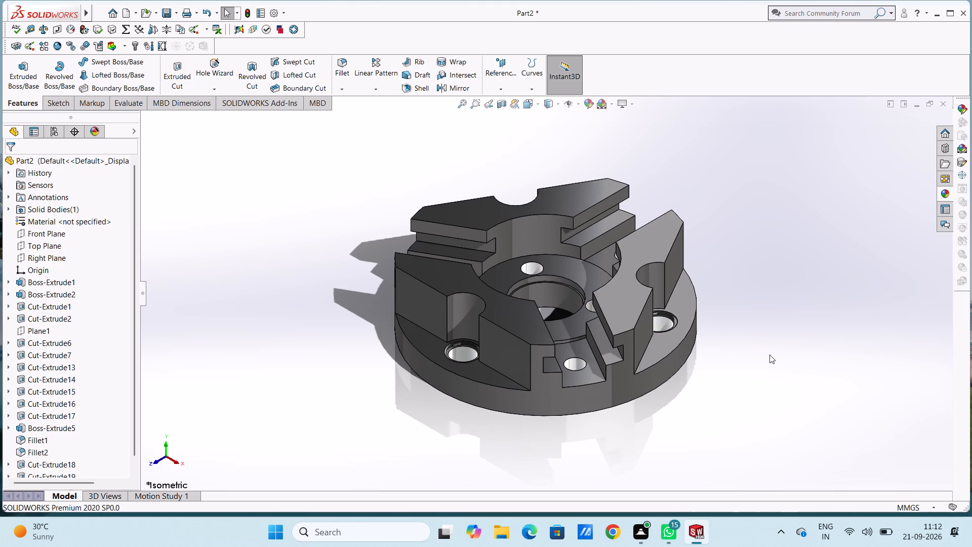
{"action": "key", "text": "ctrl+s"}
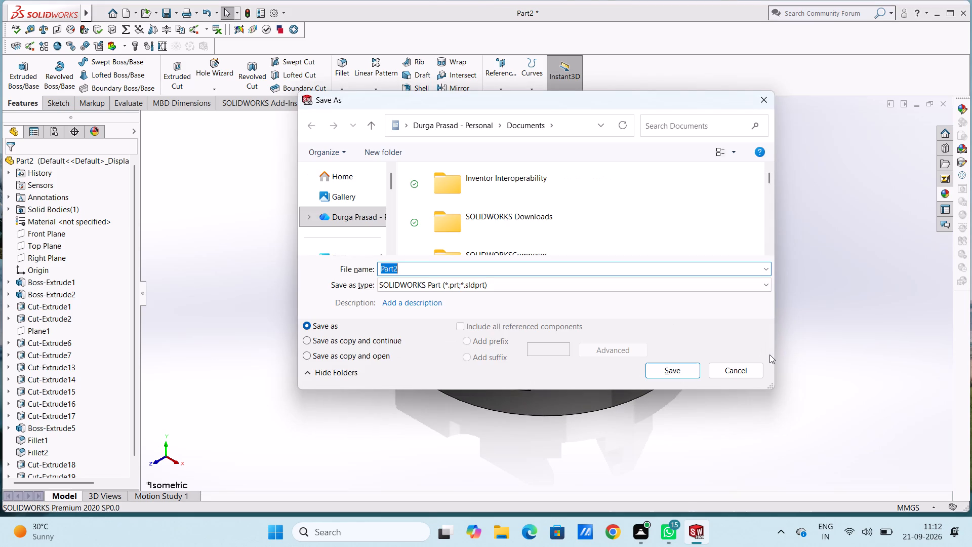
{"action": "type", "text": "3 -"}
{"action": "type", "text": "jaw"}
{"action": "key", "text": "space"}
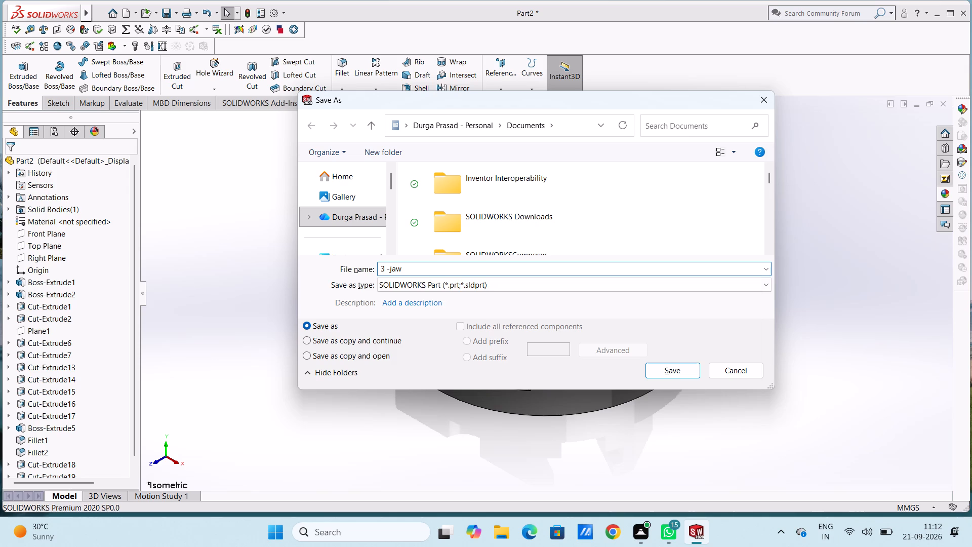
{"action": "type", "text": "chuck"}
{"action": "key", "text": "space"}
{"action": "type", "text": "body"}
{"action": "key", "text": "space"}
{"action": "key", "text": "g"}
{"action": "key", "text": "BackSpace"}
{"action": "type", "text": "flange"}
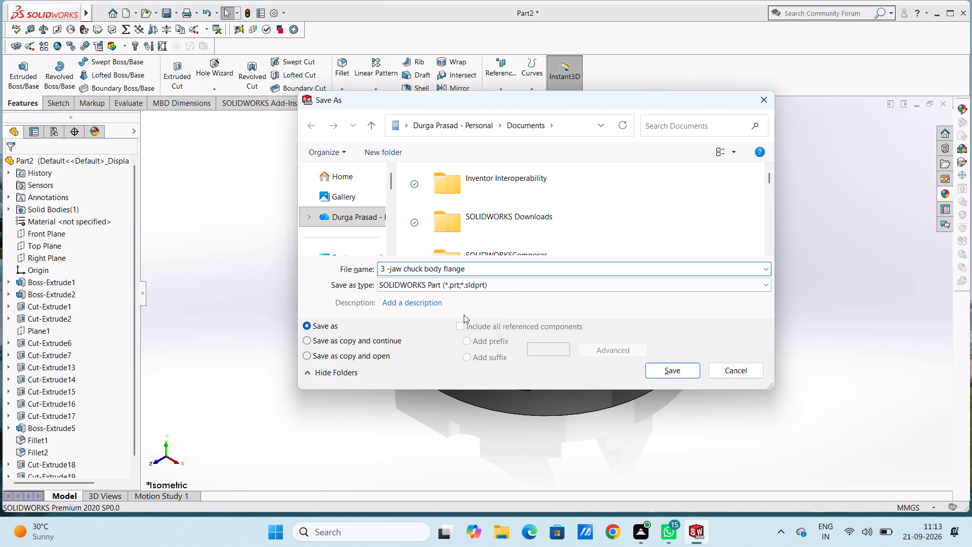
{"action": "left_click", "coordinate": [667, 369]}
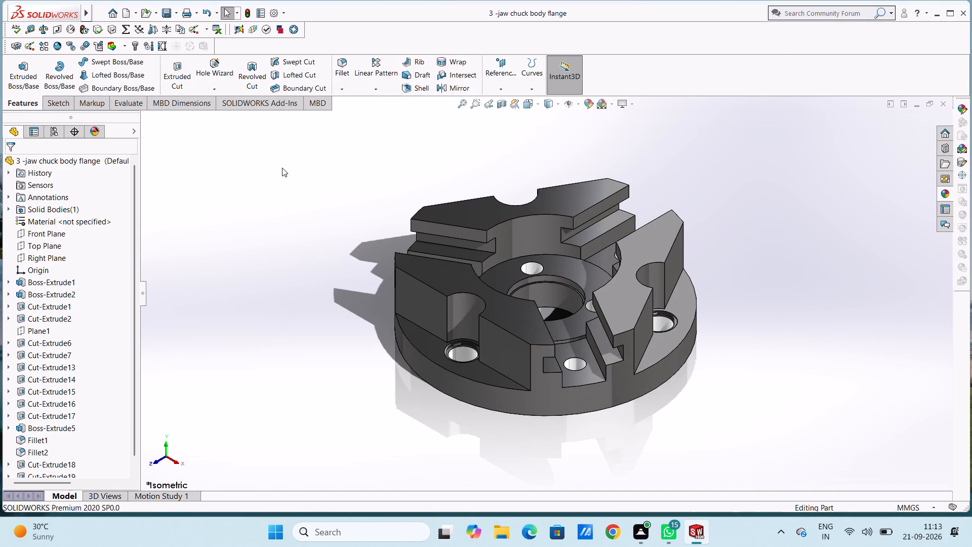
Save a copy of the part as an Adobe PDF named "3 -jaw chuck body flange" in the Documents folder.
{"action": "left_click", "coordinate": [175, 14]}
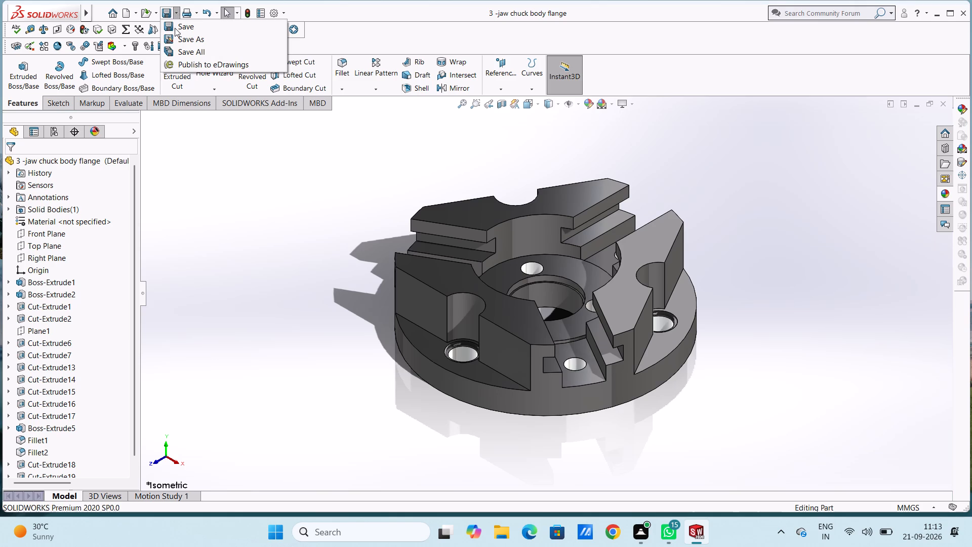
{"action": "left_click", "coordinate": [181, 38]}
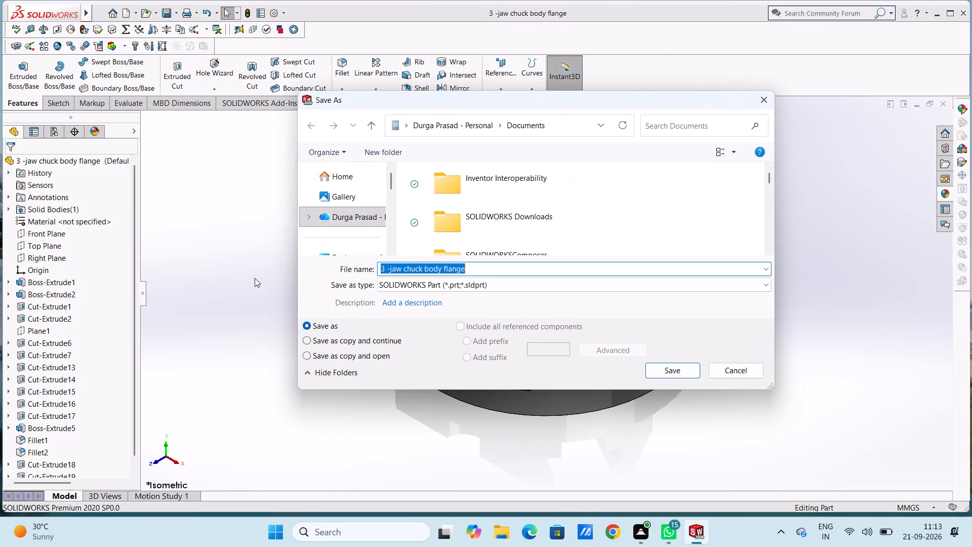
{"action": "left_click", "coordinate": [658, 281]}
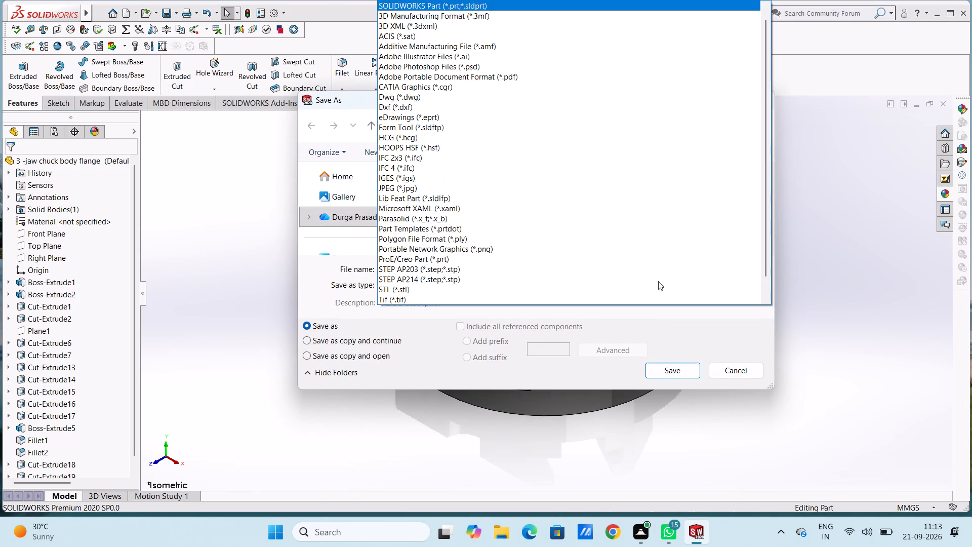
{"action": "left_click", "coordinate": [553, 81]}
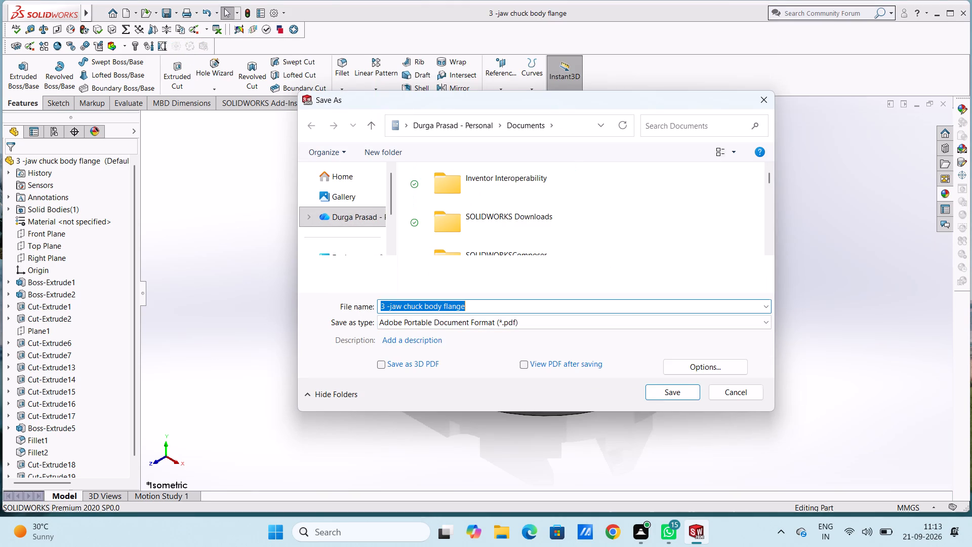
{"action": "left_click", "coordinate": [675, 397]}
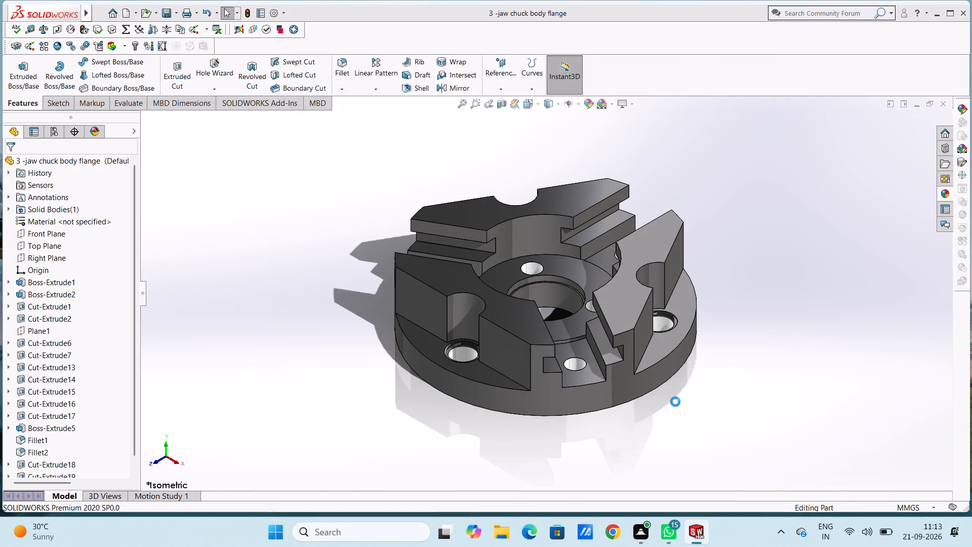